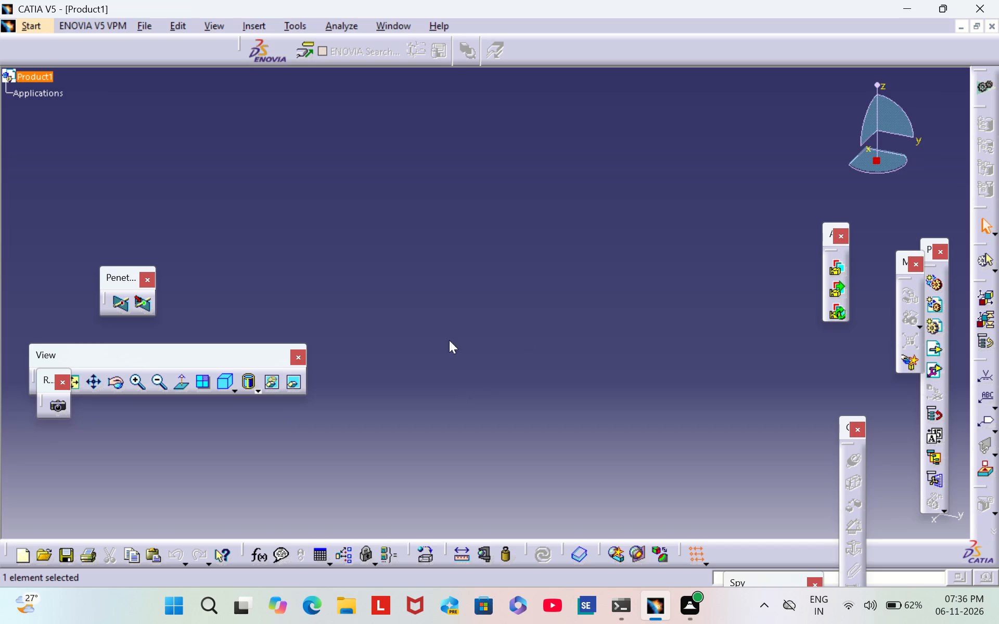
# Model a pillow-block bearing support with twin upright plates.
# Add a new part to the product by switching to the Part Design workbench.
pyautogui.click(30, 26)
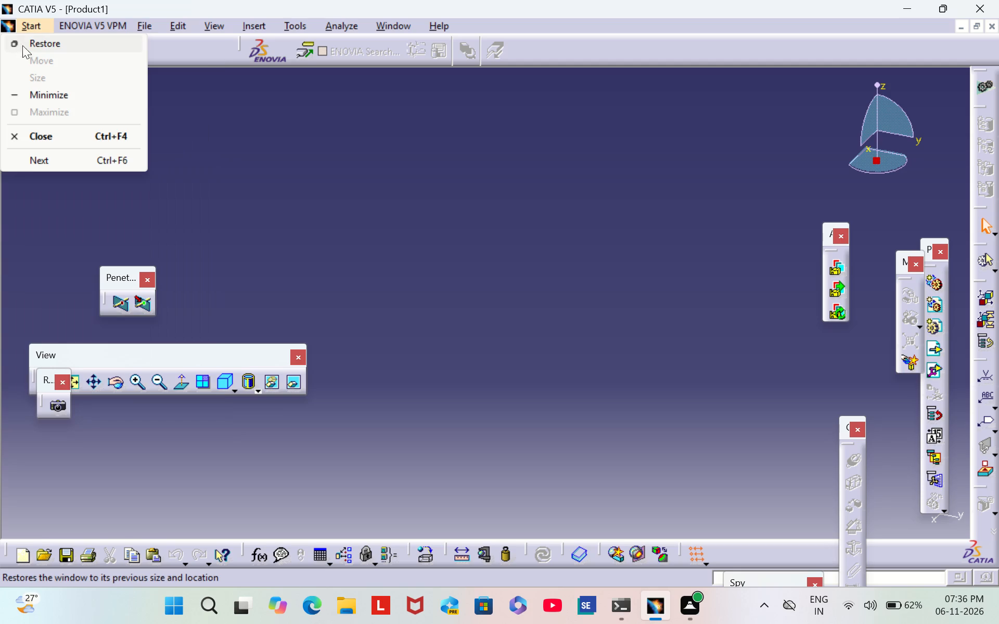
pyautogui.click(40, 29)
pyautogui.click(36, 26)
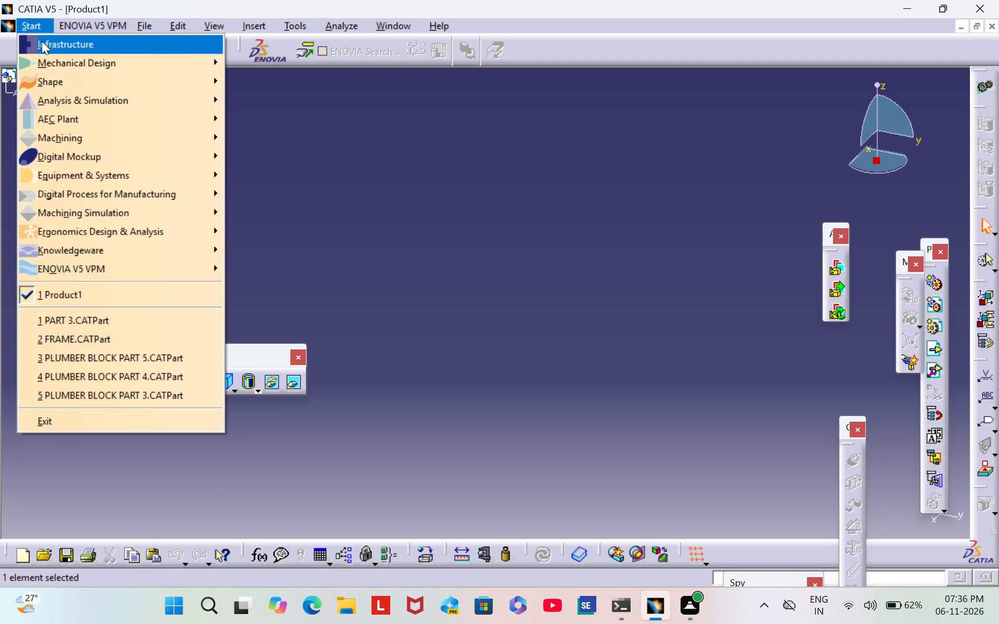
pyautogui.click(55, 62)
pyautogui.click(306, 68)
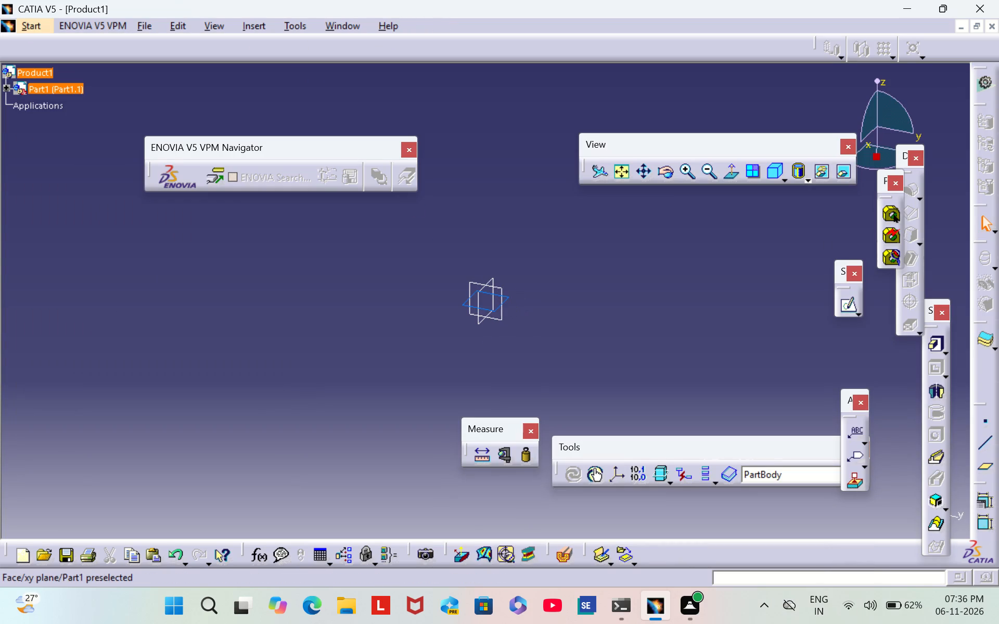
# Open a new sketch on the part's xy plane.
pyautogui.click(507, 300)
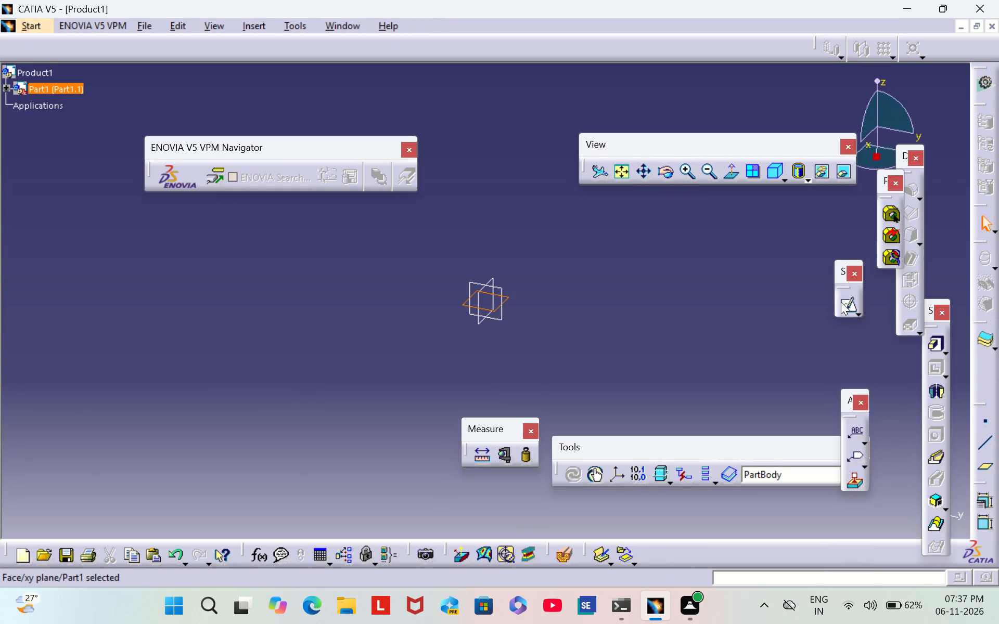
pyautogui.click(843, 304)
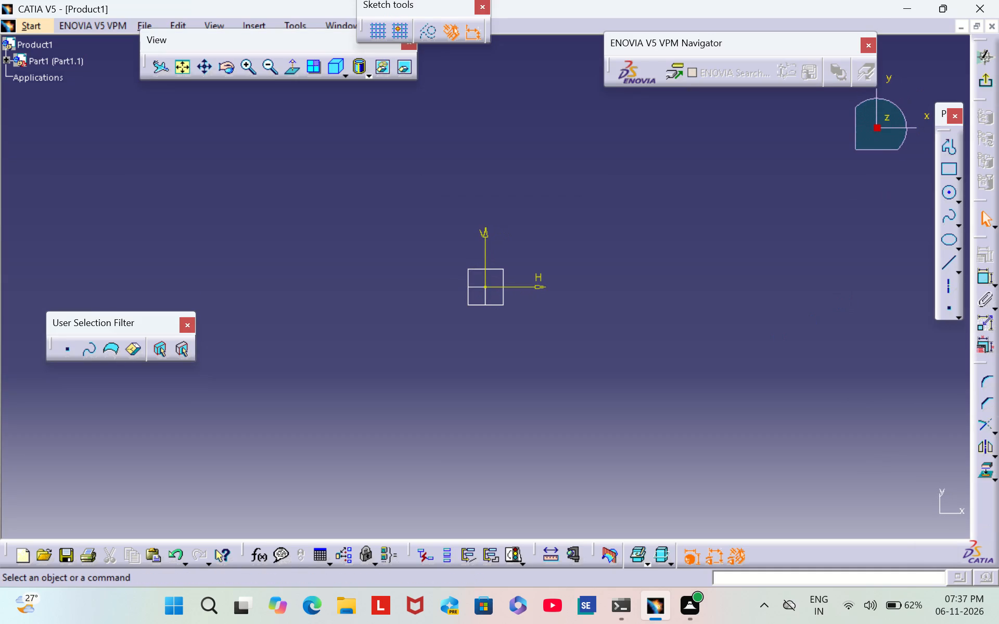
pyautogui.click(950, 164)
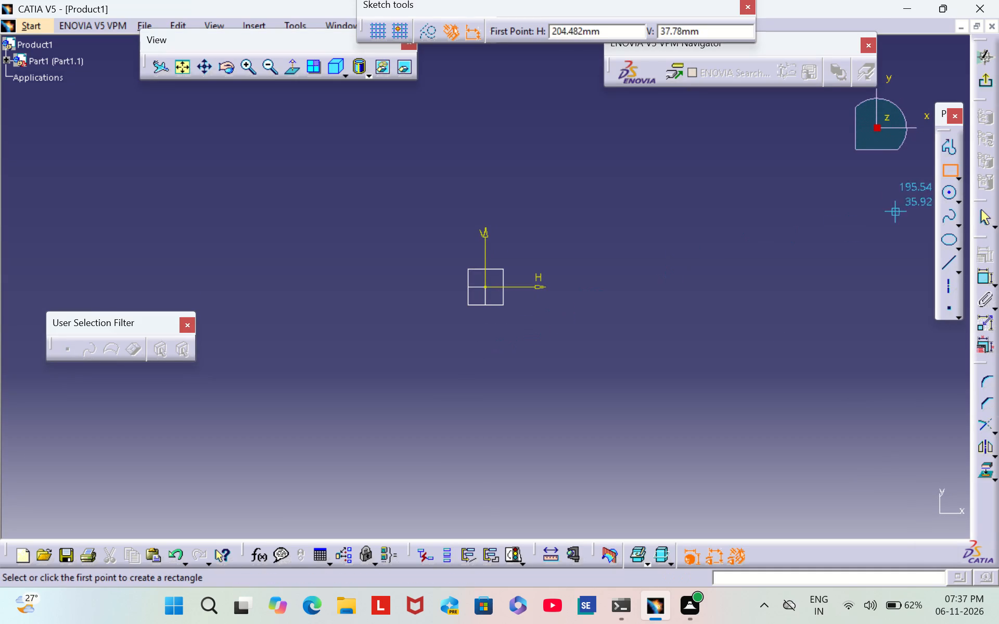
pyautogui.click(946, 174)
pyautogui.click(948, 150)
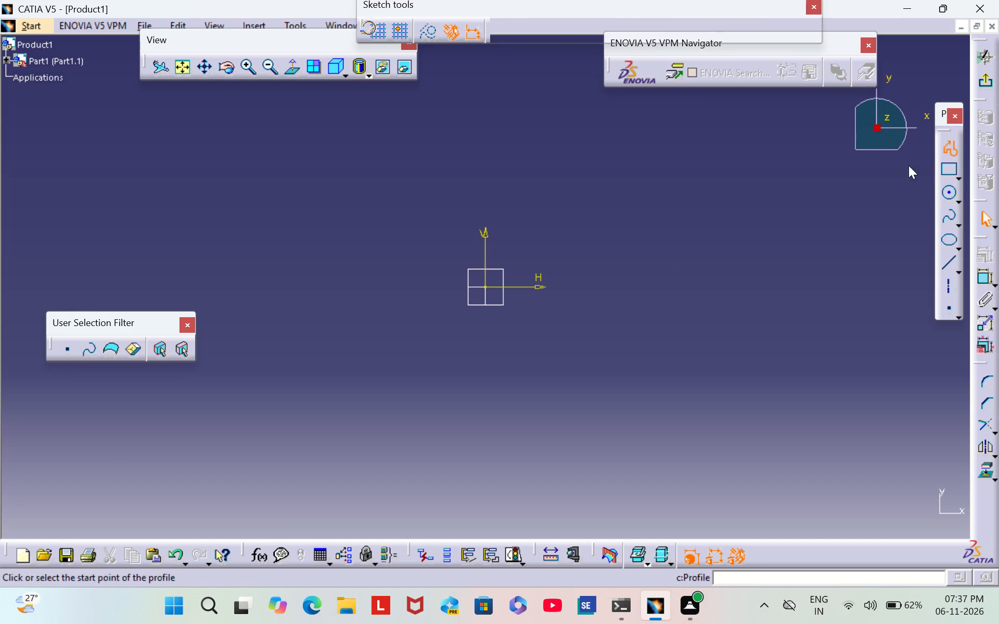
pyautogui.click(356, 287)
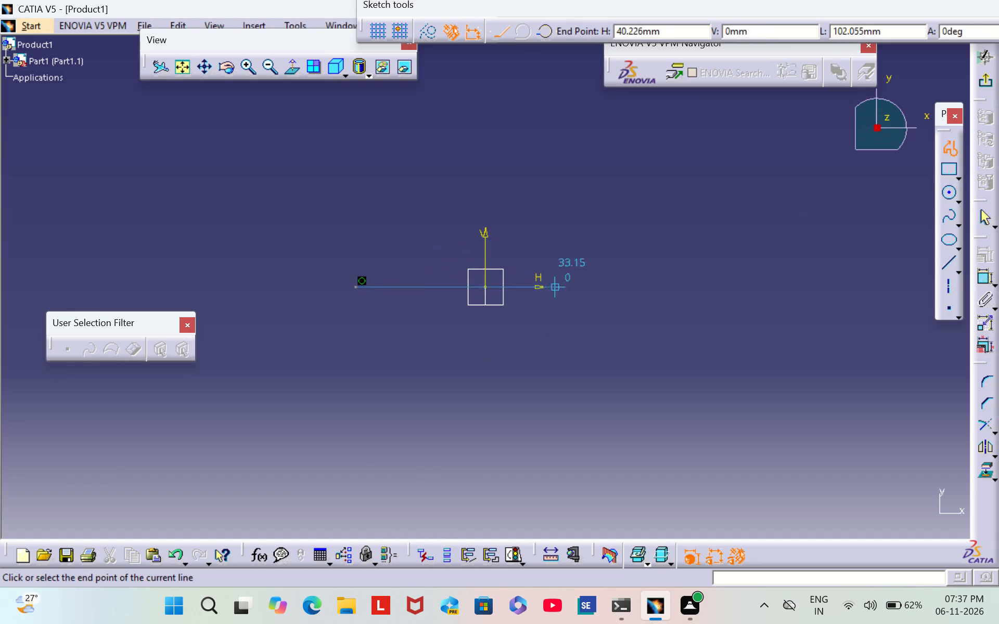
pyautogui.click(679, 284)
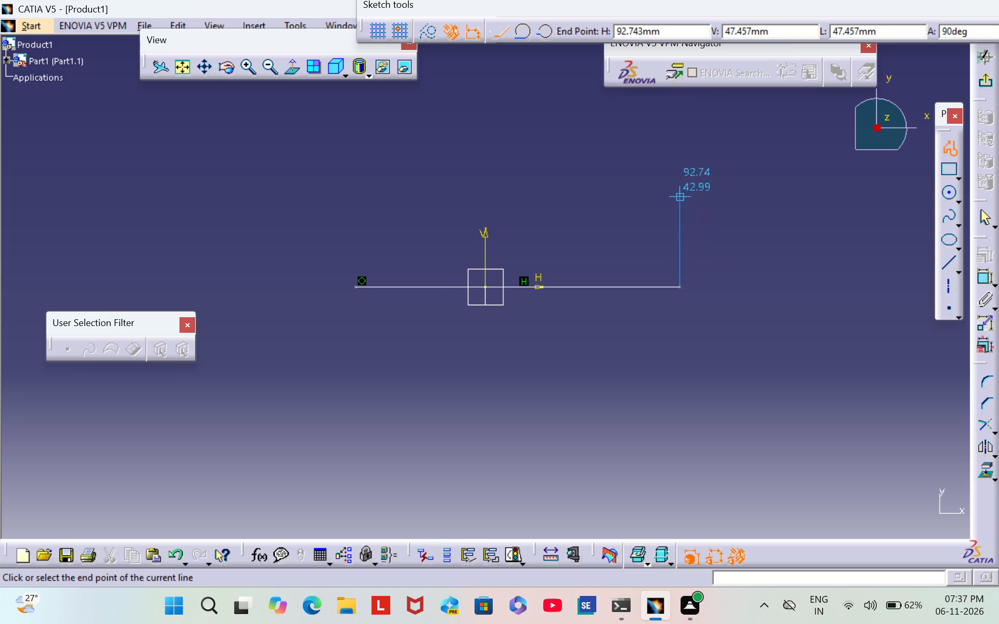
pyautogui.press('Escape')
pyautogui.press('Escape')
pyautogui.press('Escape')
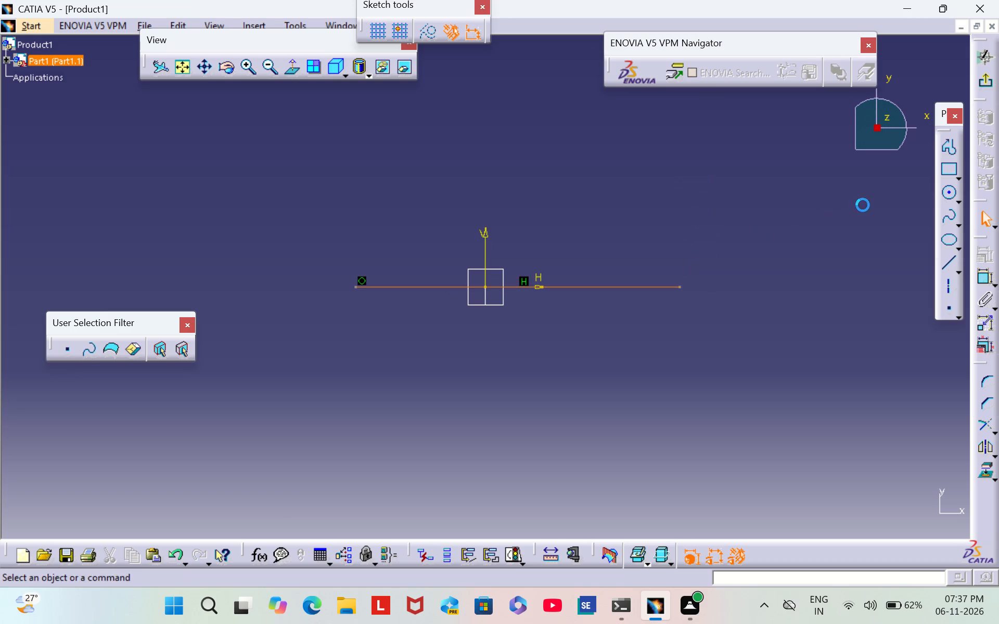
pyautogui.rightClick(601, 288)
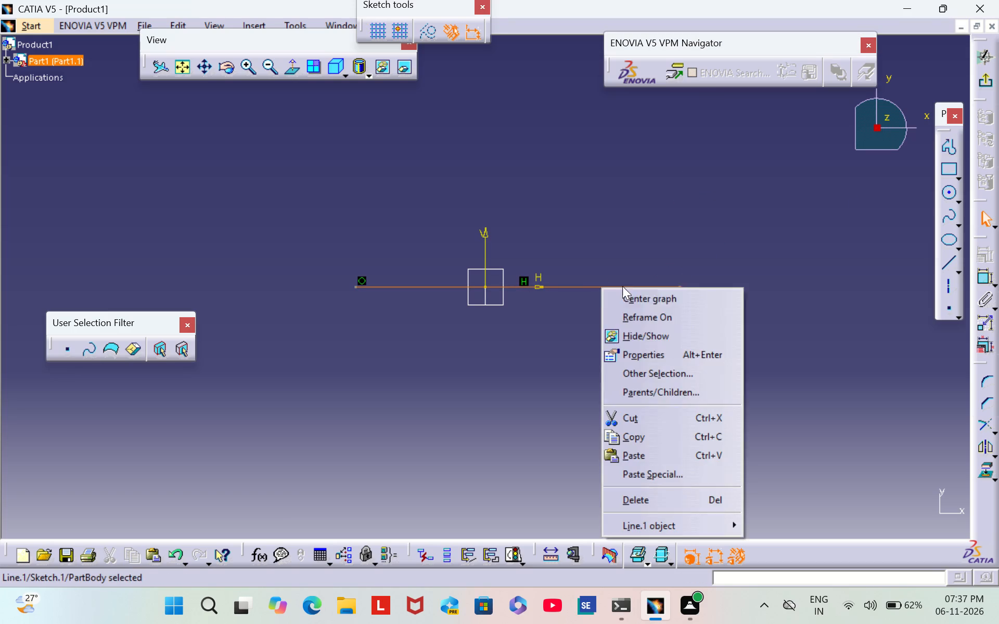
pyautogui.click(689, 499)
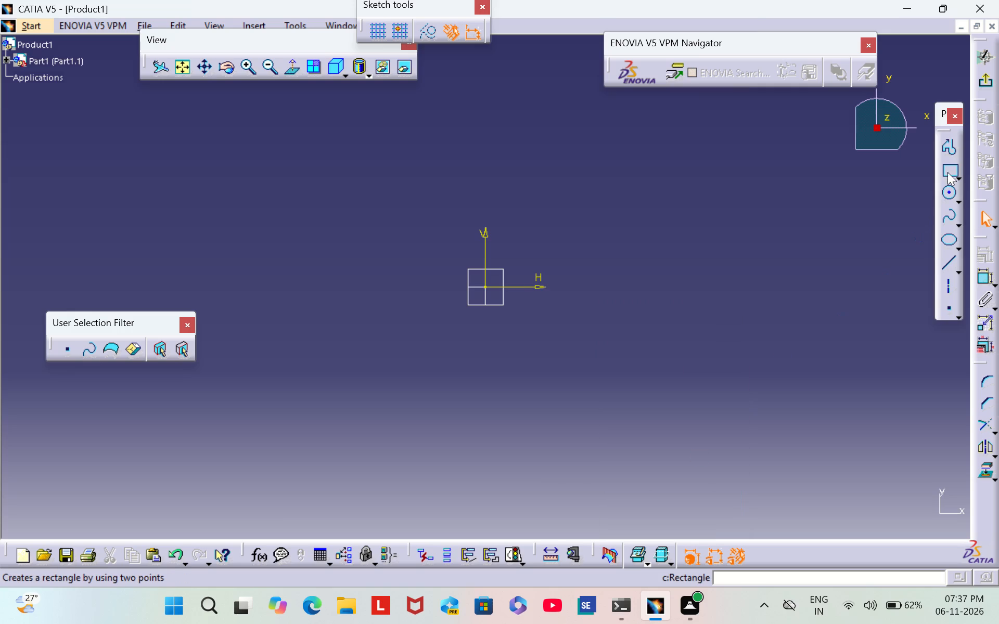
# Sketch a rectangle about 152 mm wide and 62 mm high enclosing the sketch origin.
pyautogui.click(947, 172)
pyautogui.click(378, 211)
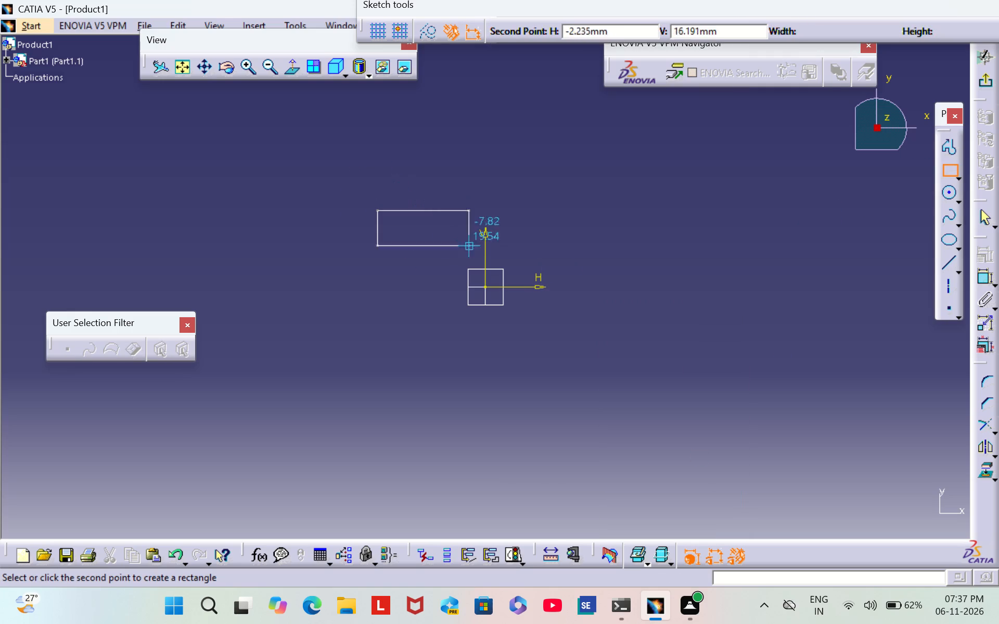
pyautogui.click(696, 339)
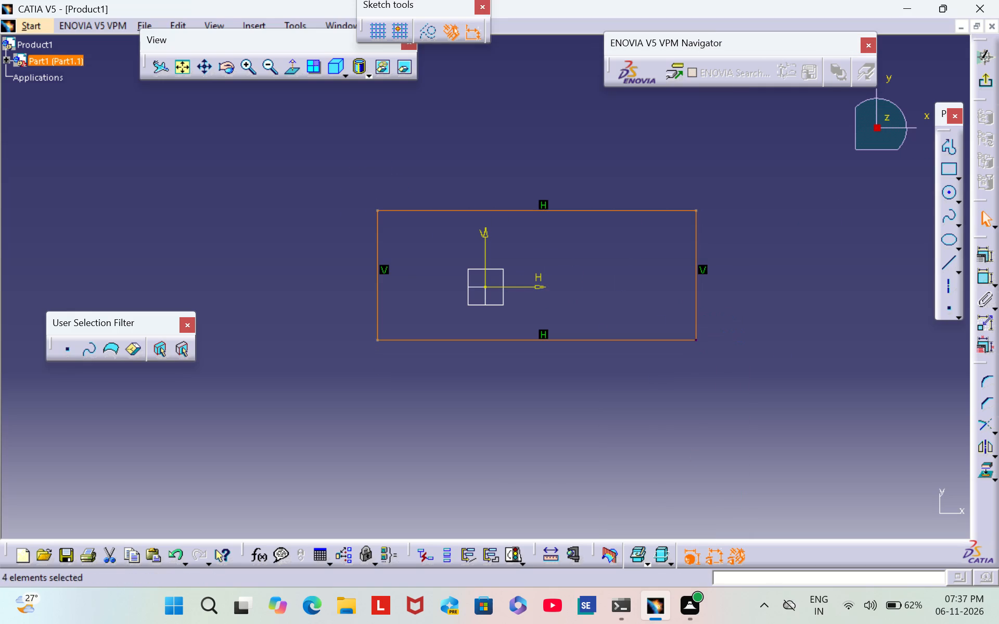
pyautogui.click(758, 311)
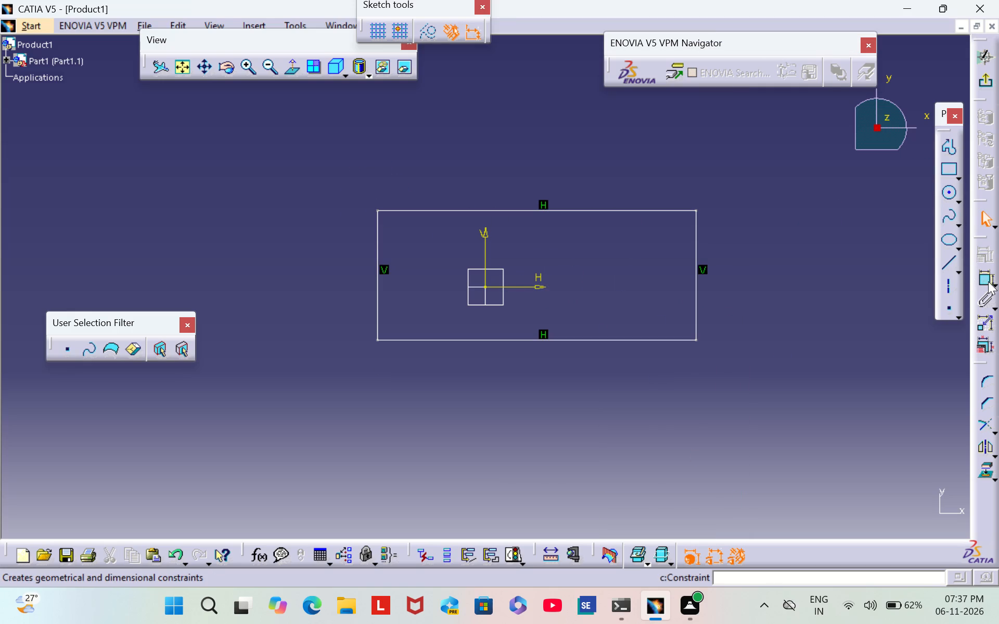
# Dimension the rectangle's bottom edge below the profile and set its length to 290 mm.
pyautogui.click(988, 281)
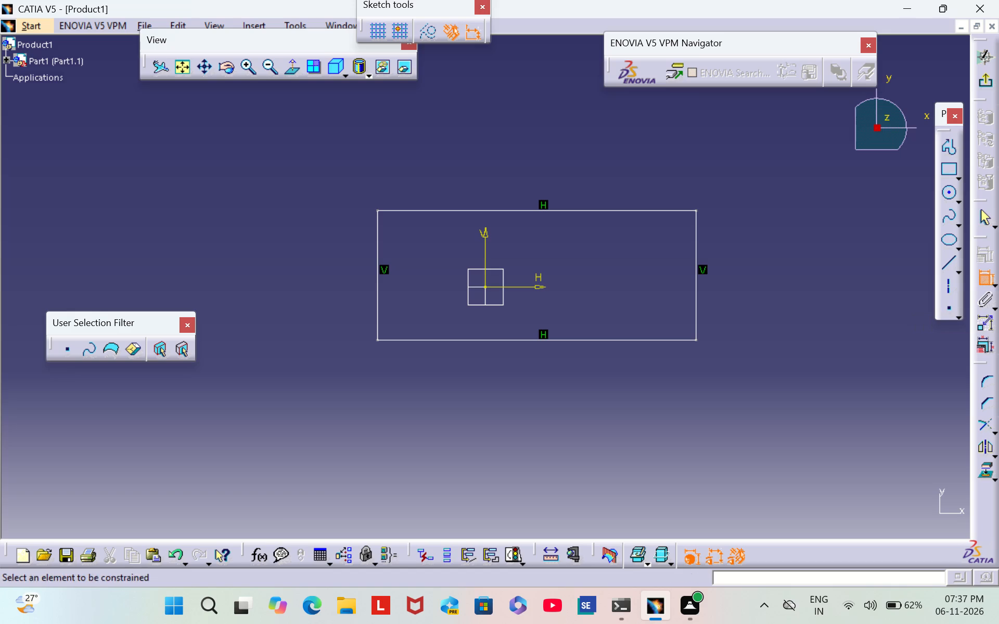
pyautogui.click(531, 340)
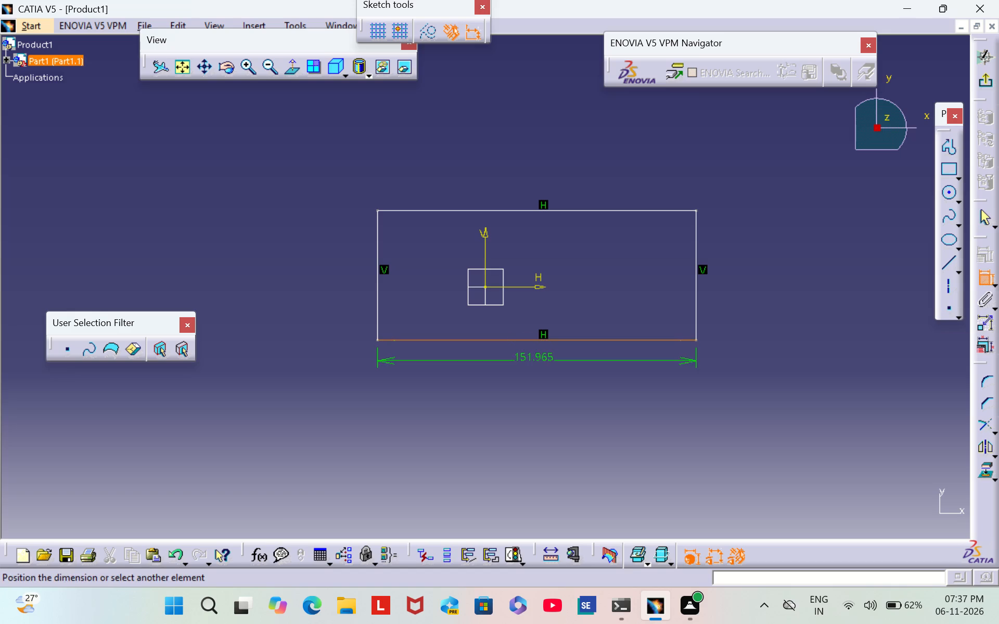
pyautogui.click(540, 382)
pyautogui.doubleClick(539, 375)
pyautogui.press('BackSpace')
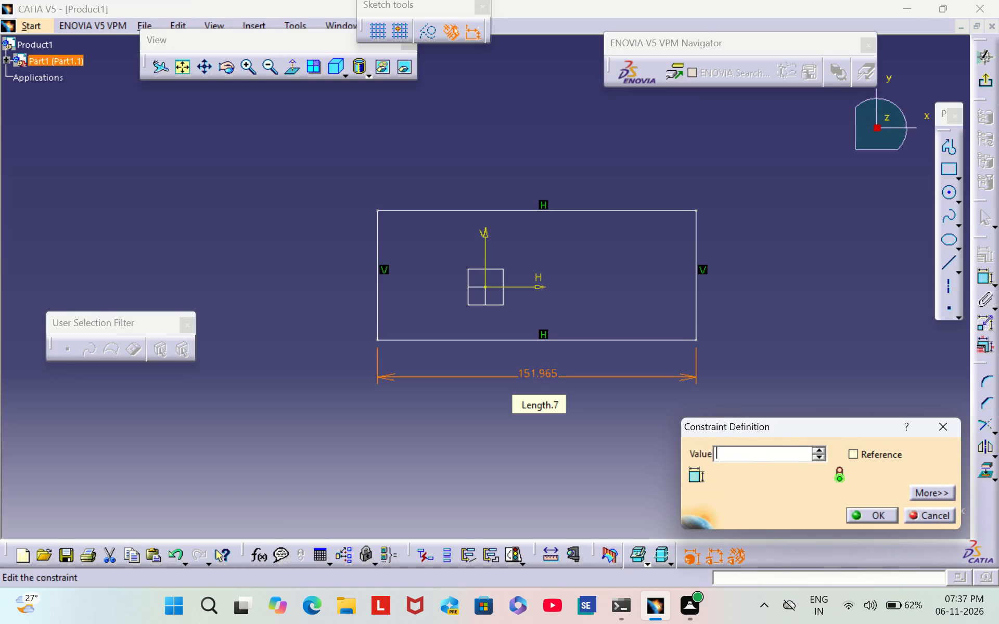
pyautogui.write('290')
pyautogui.press('Return')
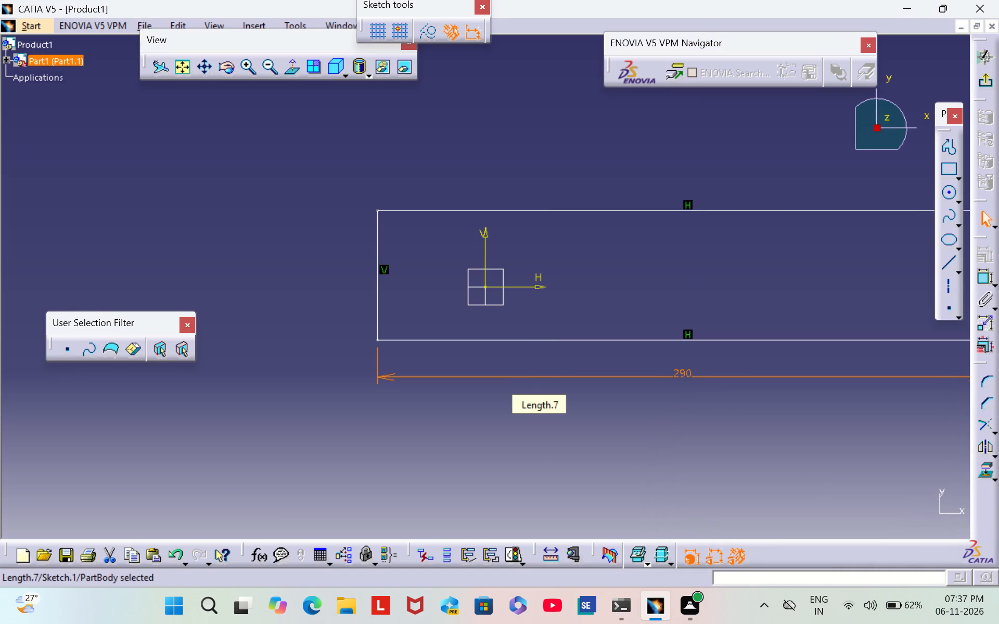
pyautogui.click(621, 417)
# Dimension the rectangle's left vertical edge and set its length to 100 mm.
pyautogui.scroll(-1, 719, 320)
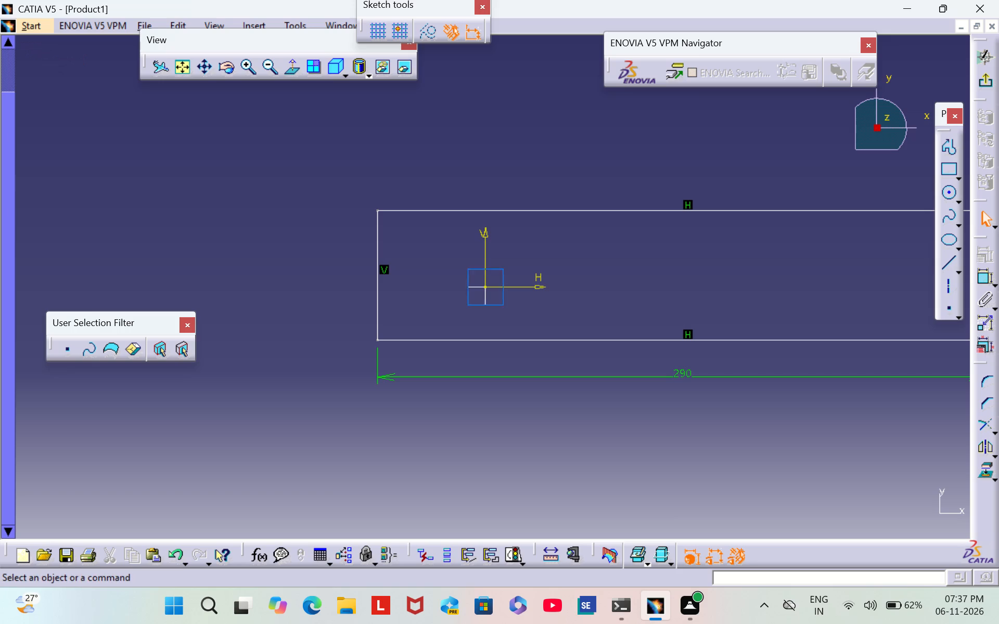
pyautogui.moveTo(602, 291); pyautogui.dragTo(475, 292, button='middle')
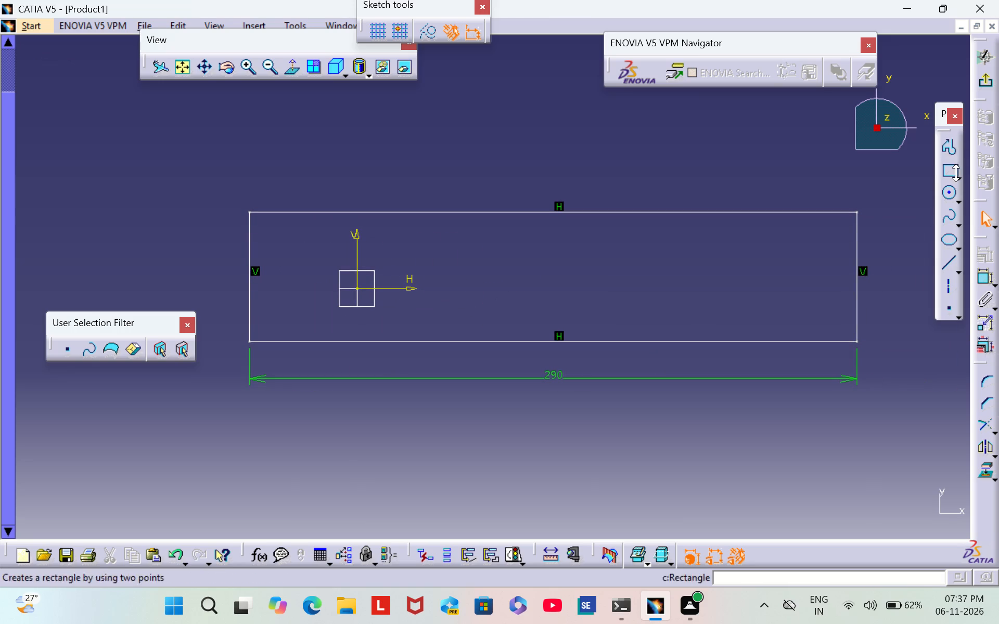
pyautogui.click(984, 279)
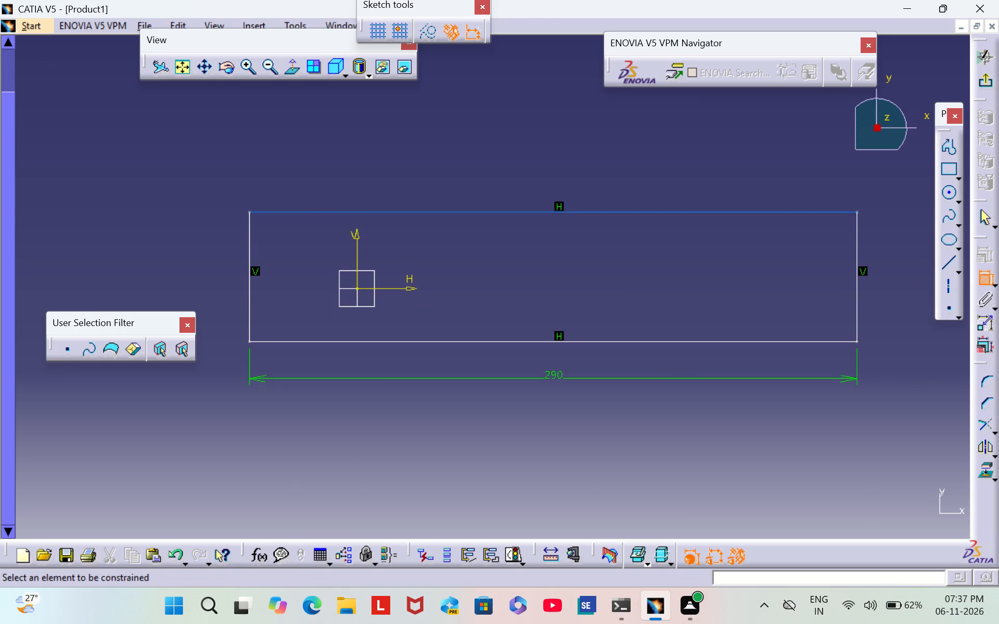
pyautogui.click(250, 286)
pyautogui.click(195, 291)
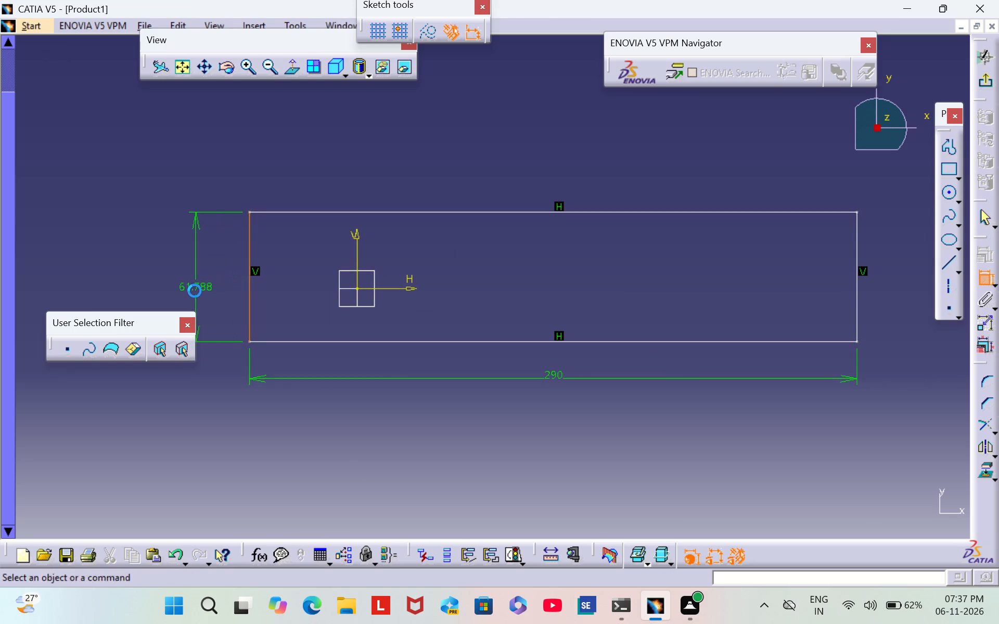
pyautogui.doubleClick(187, 285)
pyautogui.press('BackSpace')
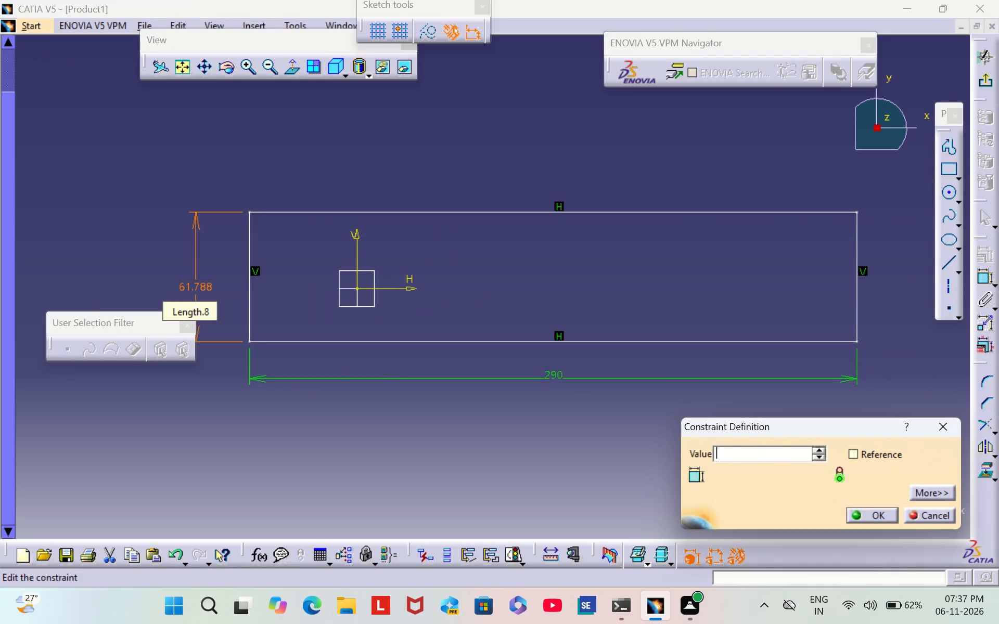
pyautogui.write('100')
pyautogui.press('Return')
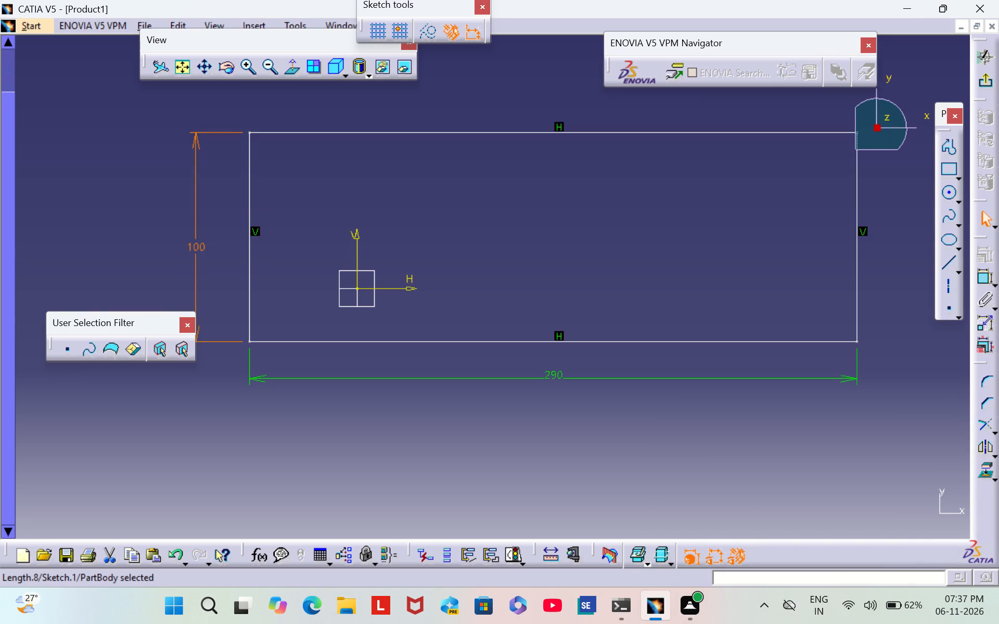
pyautogui.click(148, 284)
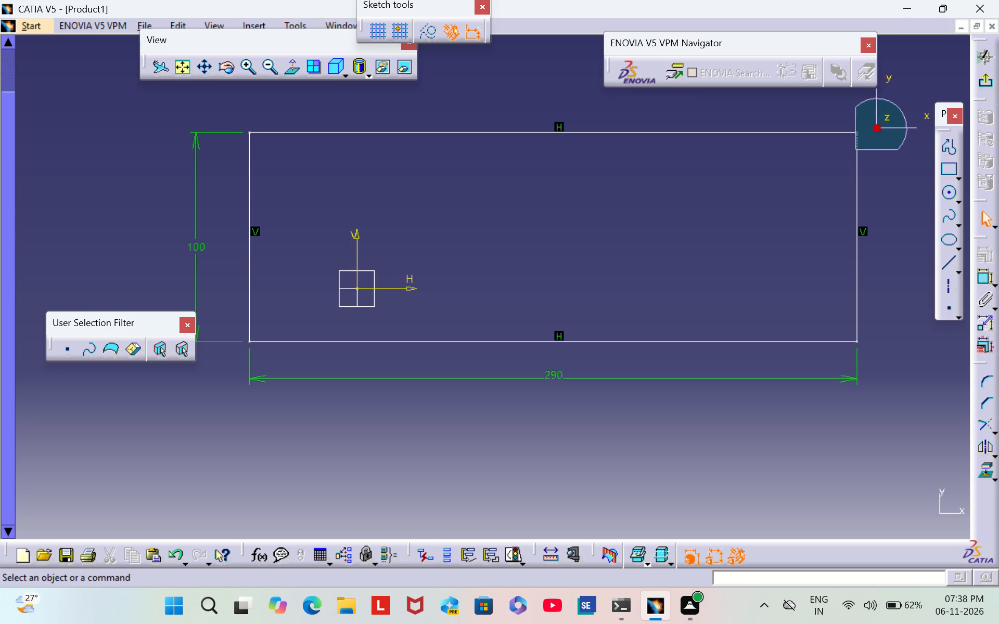
# Constrain the rectangle's two vertical edges symmetric about the sketch's V axis.
pyautogui.doubleClick(983, 273)
pyautogui.click(246, 263)
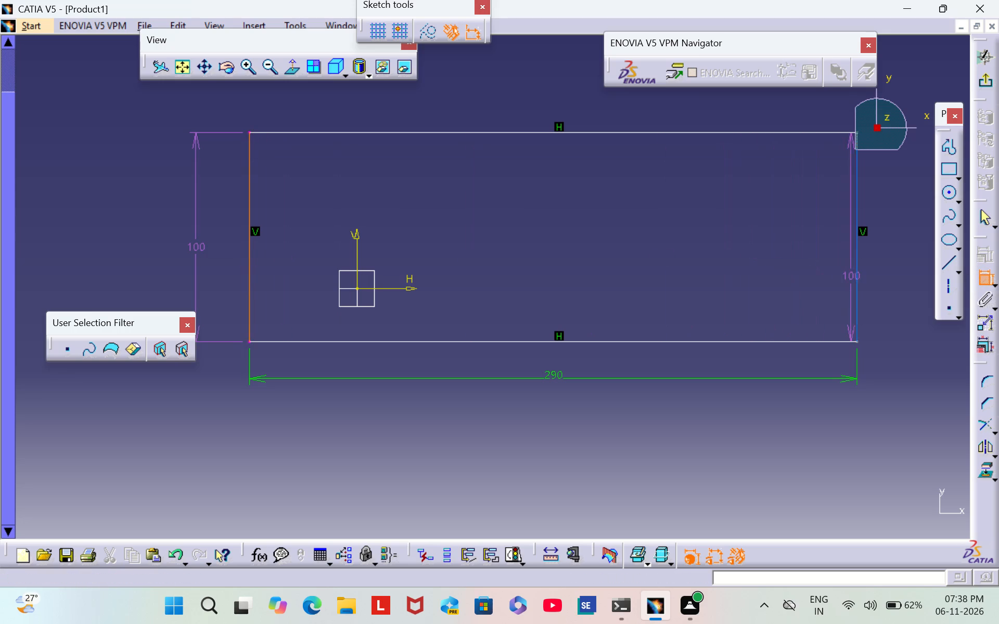
pyautogui.click(859, 284)
pyautogui.rightClick(621, 289)
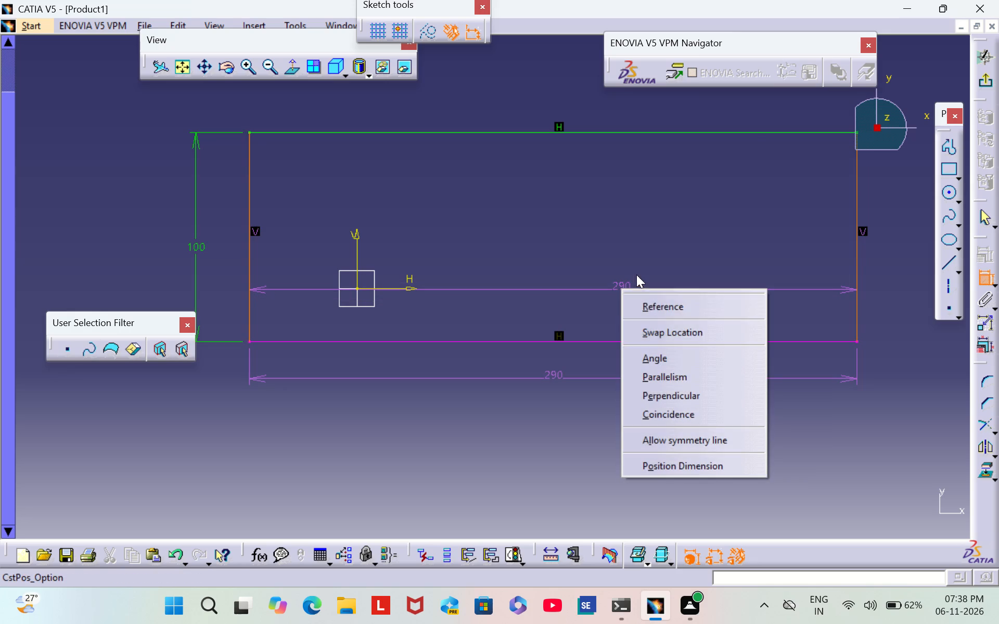
pyautogui.click(711, 432)
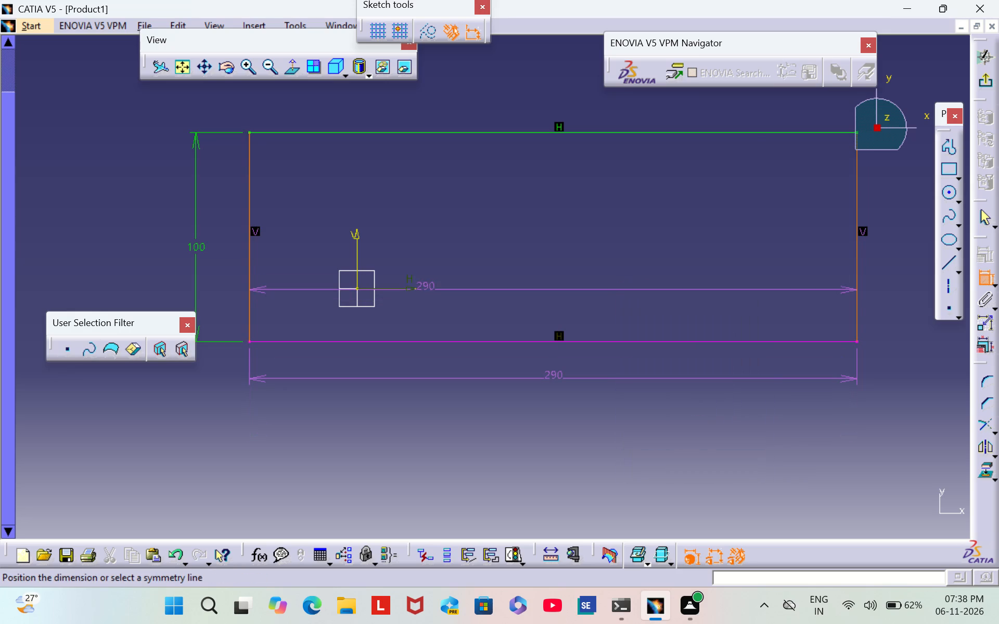
pyautogui.click(357, 239)
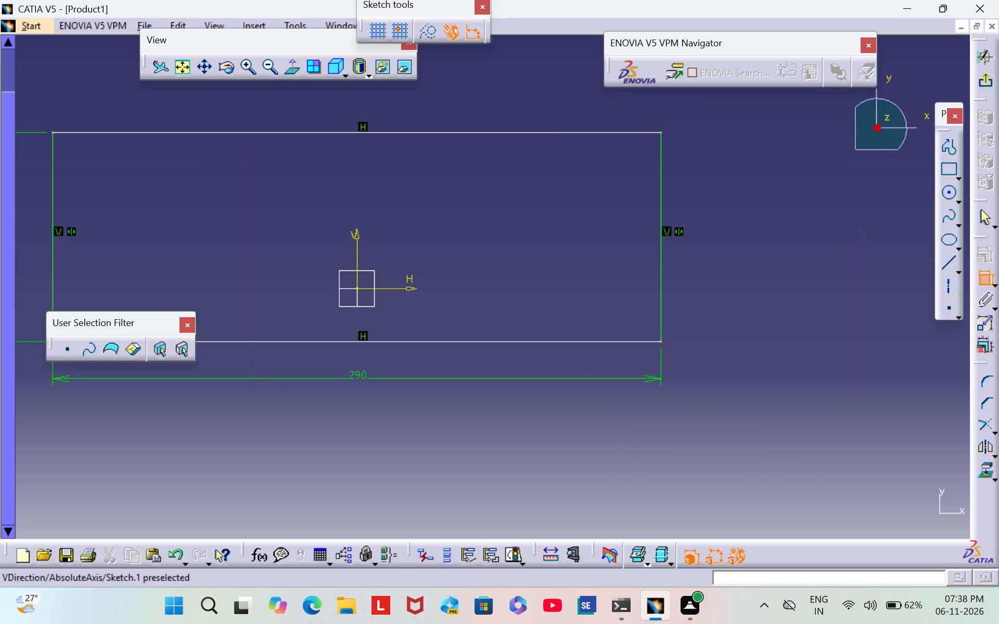
# Constrain the rectangle's top and bottom edges symmetric about the sketch's H axis.
pyautogui.click(444, 135)
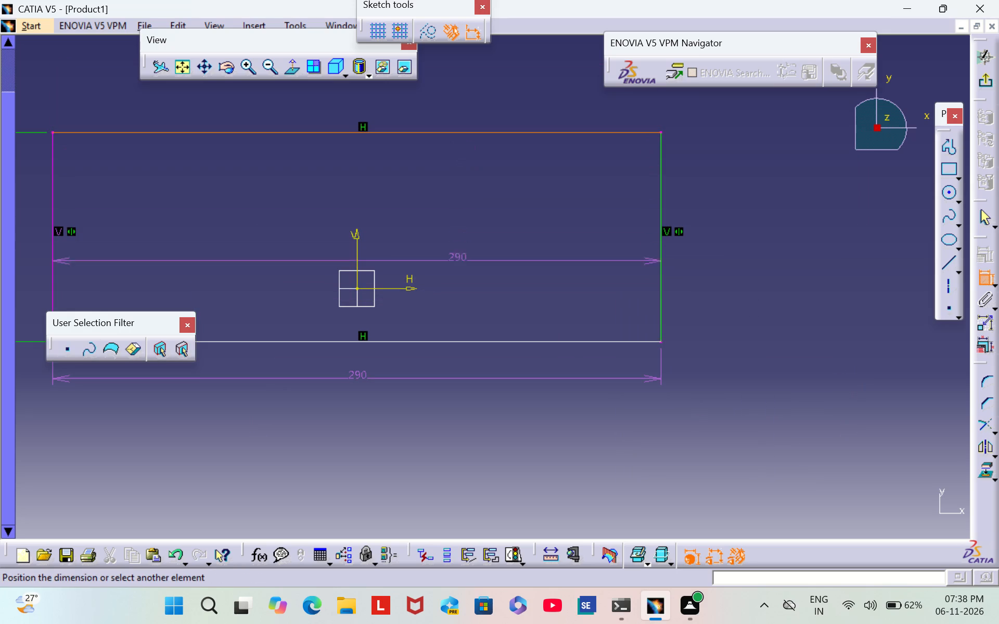
pyautogui.click(468, 339)
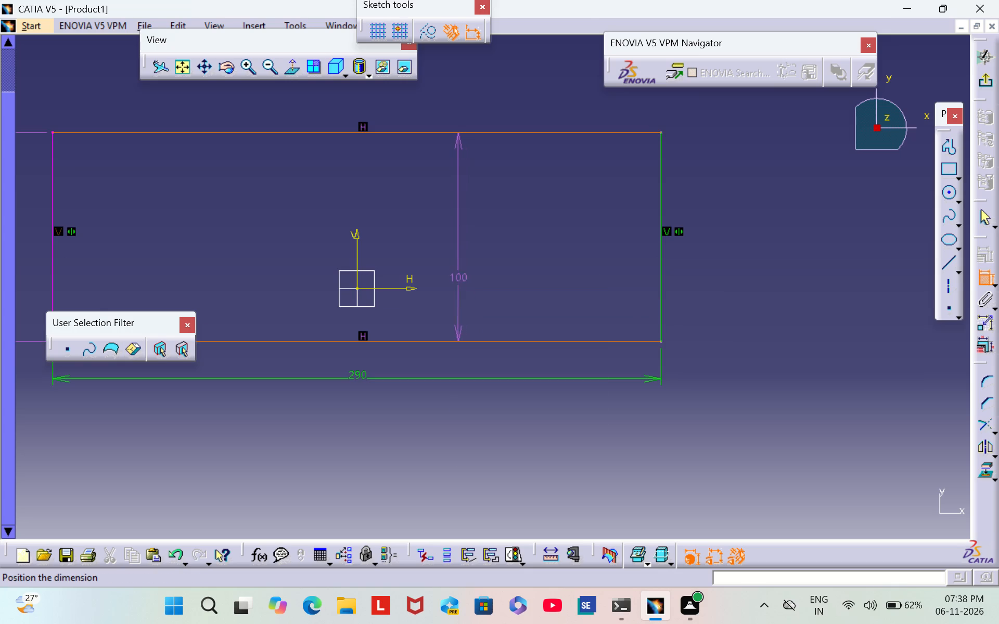
pyautogui.rightClick(457, 276)
pyautogui.click(578, 428)
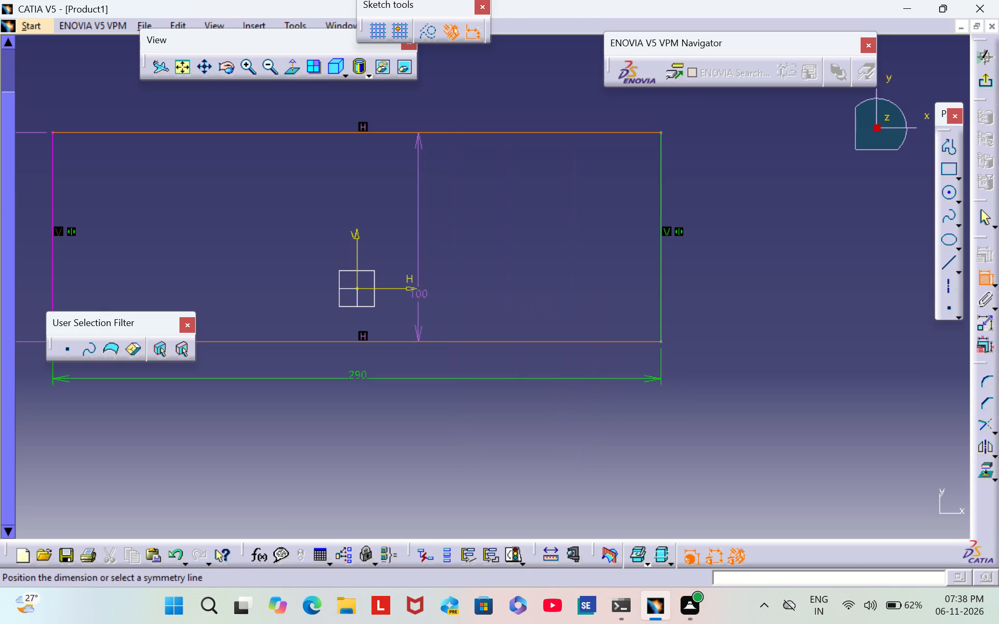
pyautogui.click(413, 290)
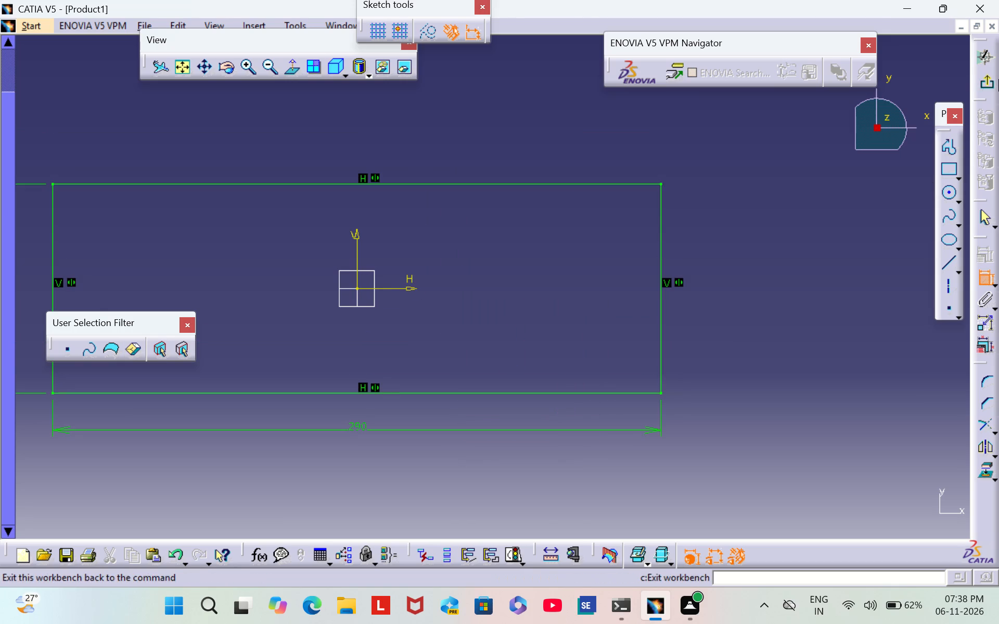
# Exit the rectangle sketch and extrude it into a pad 30 mm long.
pyautogui.click(987, 82)
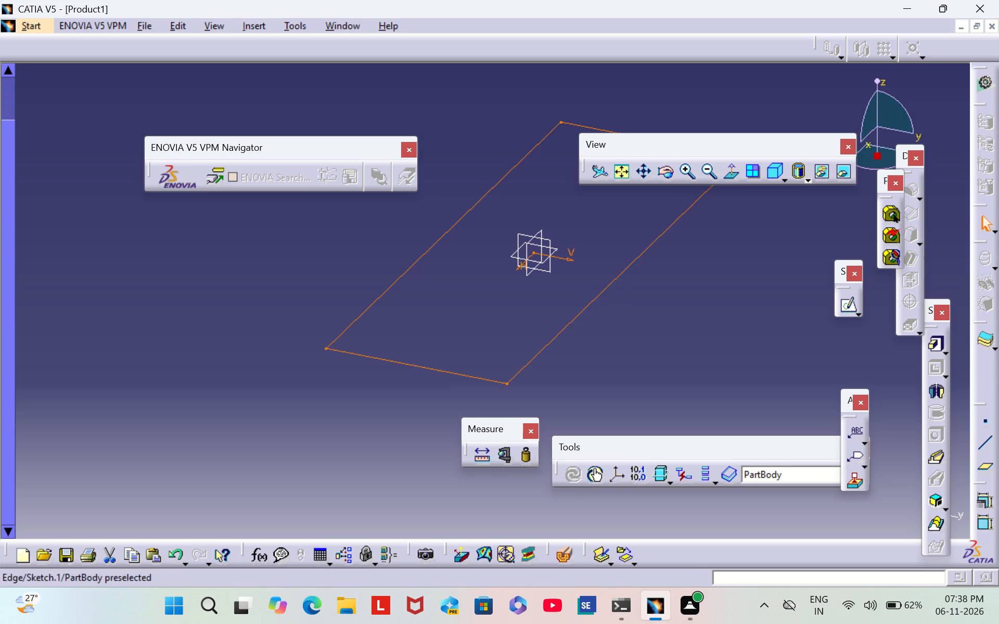
pyautogui.click(709, 175)
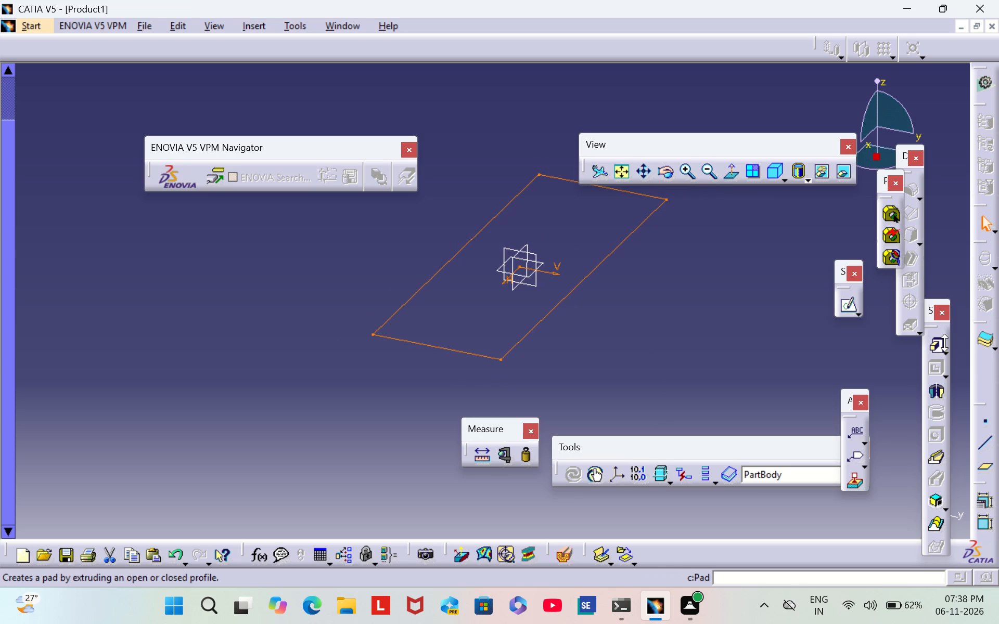
pyautogui.click(936, 350)
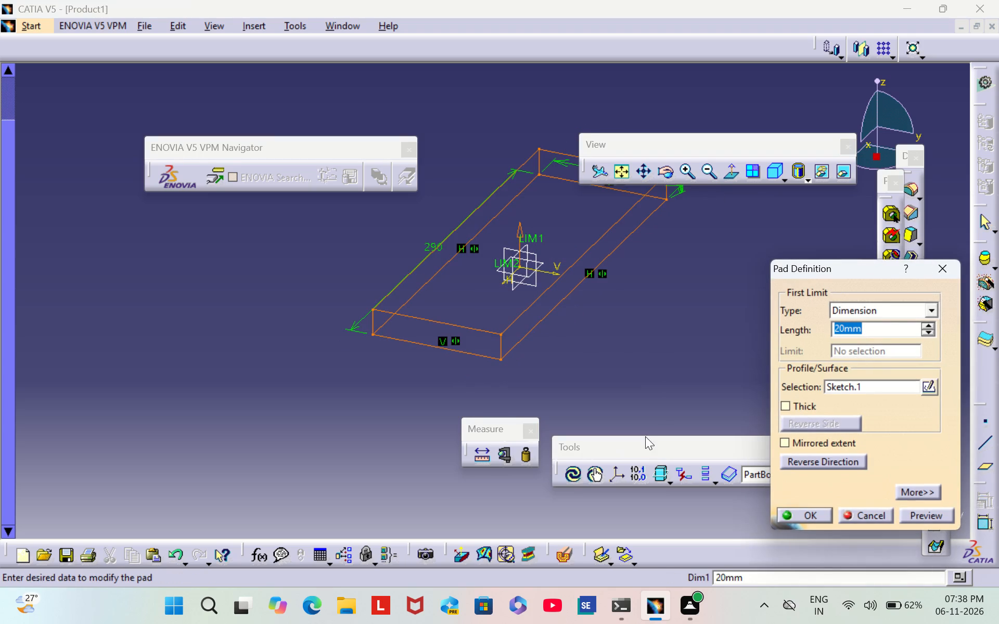
pyautogui.press('BackSpace')
pyautogui.write('30')
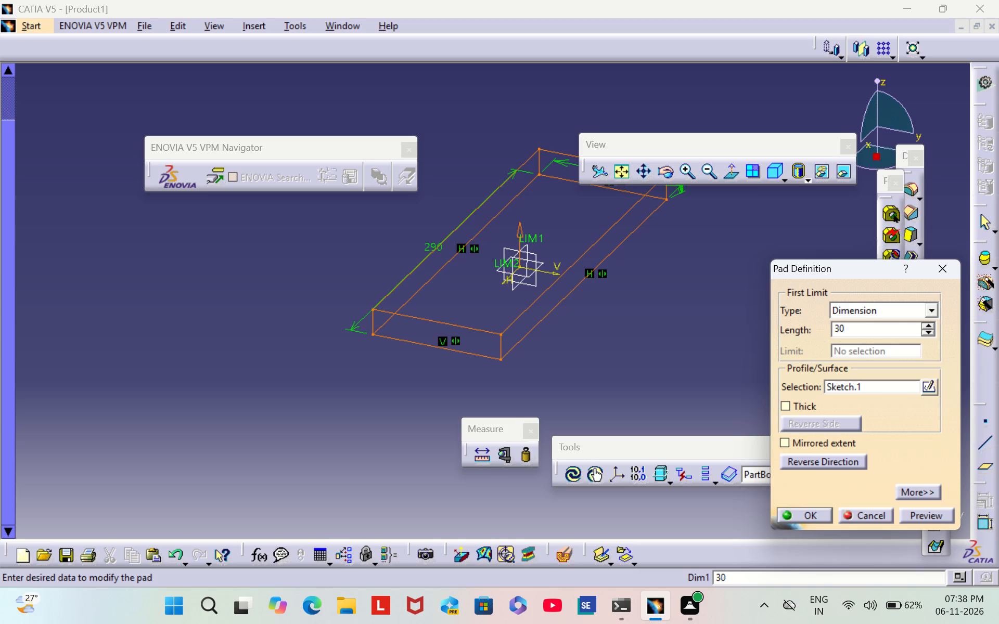
pyautogui.press('Return')
pyautogui.click(686, 369)
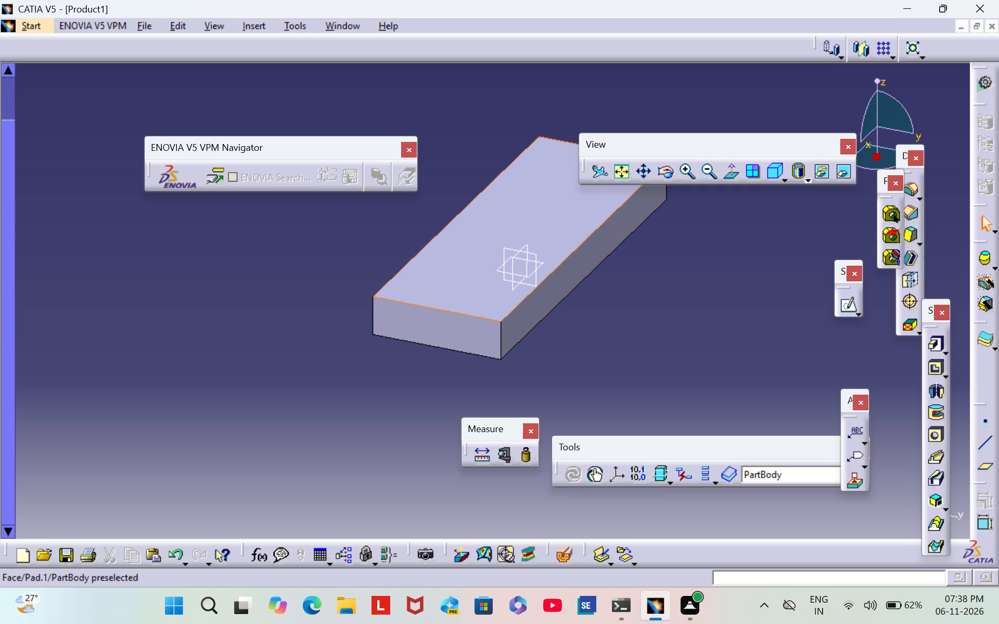
# Start a new sketch on the top face of the rectangular block and dismiss the OneDrive backup notification.
pyautogui.scroll(-1, 378, 311)
pyautogui.moveTo(378, 310); pyautogui.dragTo(439, 354, button='middle')
pyautogui.moveTo(378, 310); pyautogui.dragTo(316, 321, button='right')
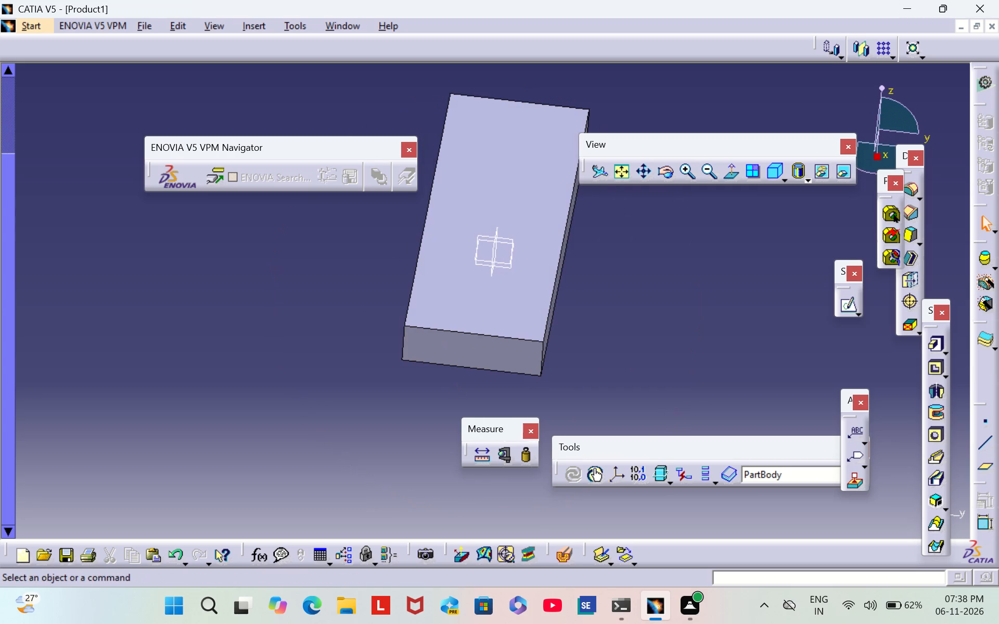
pyautogui.moveTo(674, 288); pyautogui.dragTo(524, 335, button='middle')
pyautogui.moveTo(674, 287); pyautogui.dragTo(524, 335, button='right')
pyautogui.click(488, 278)
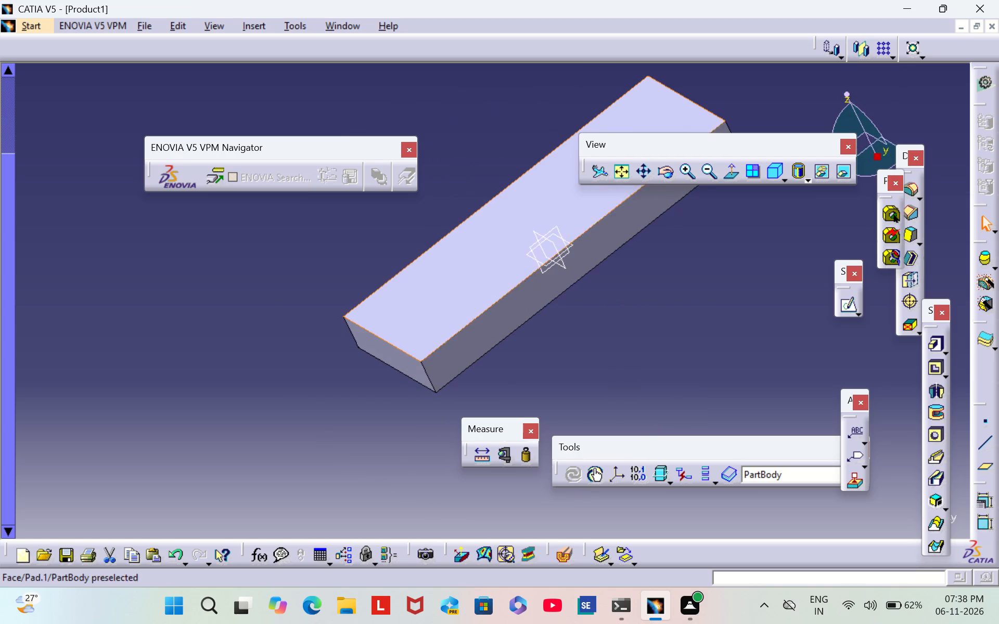
pyautogui.click(849, 308)
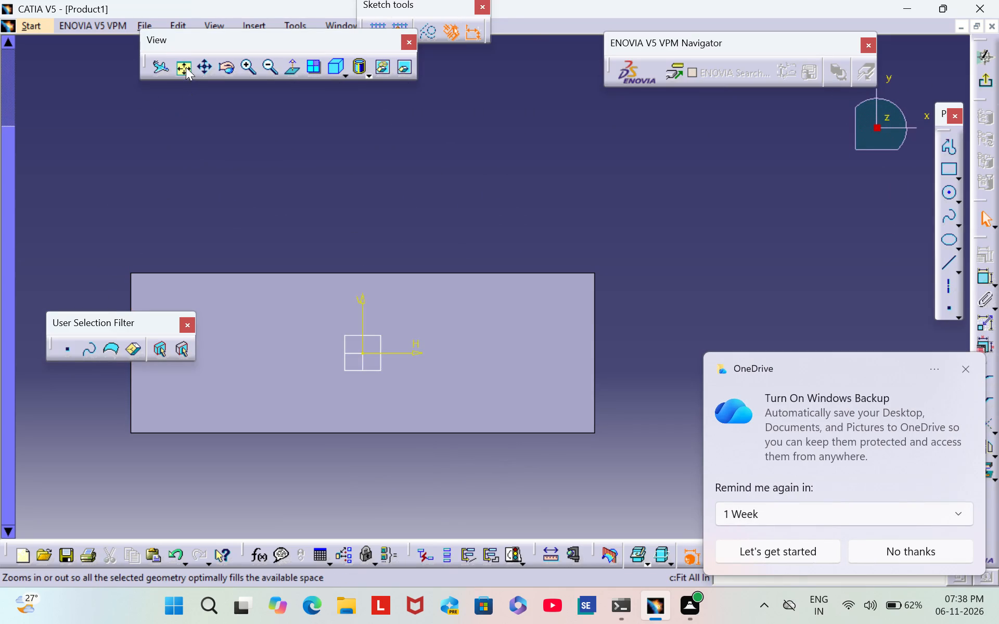
pyautogui.click(186, 66)
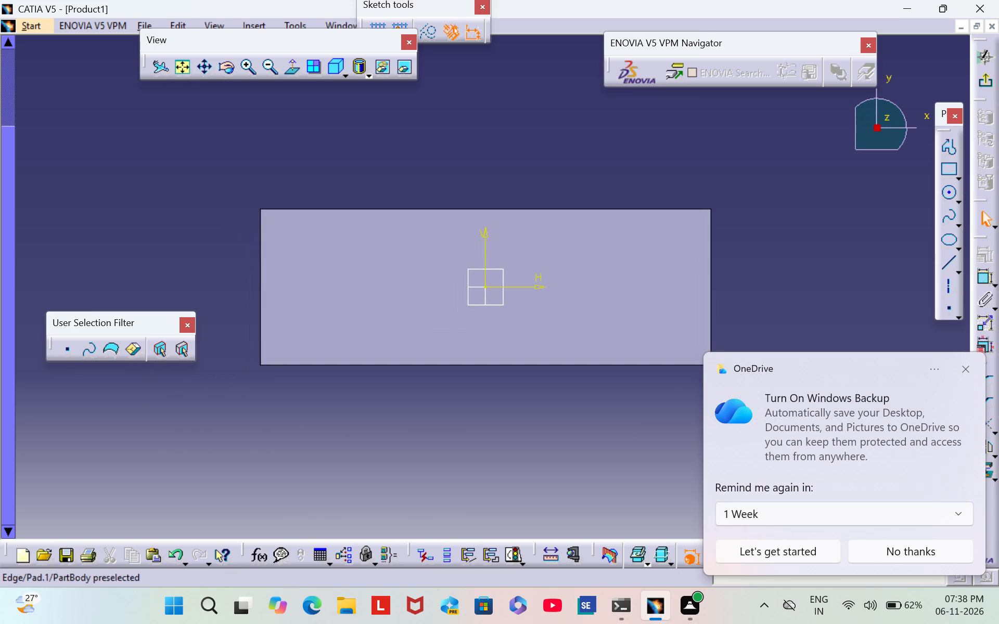
pyautogui.click(969, 369)
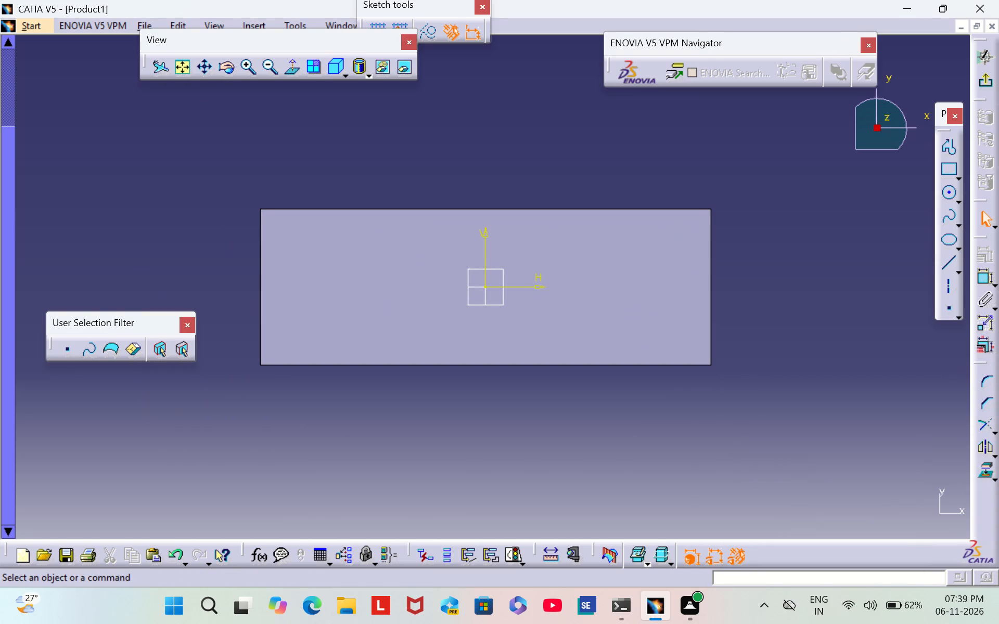
# Sketch two circles centred on the H axis, about 32 mm diameter near the block's right end and about 27 mm near its left end.
pyautogui.click(949, 198)
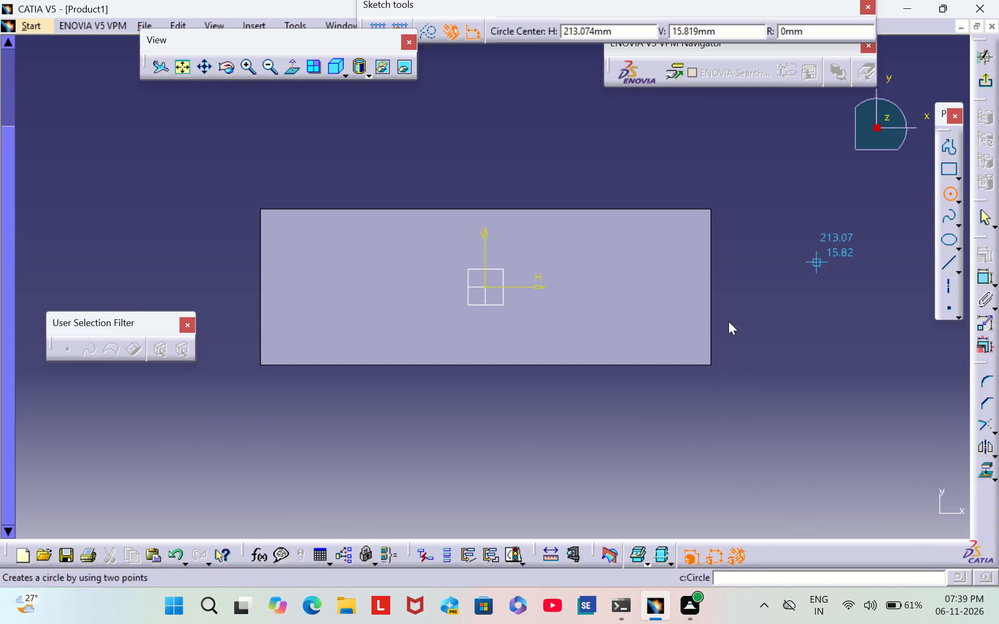
pyautogui.click(654, 285)
pyautogui.click(661, 310)
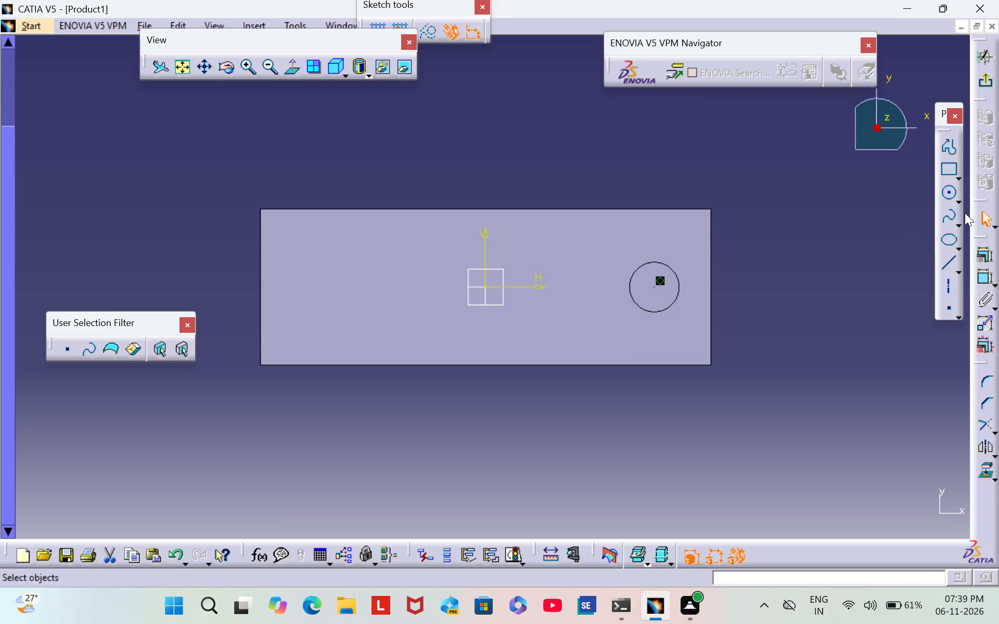
pyautogui.click(950, 198)
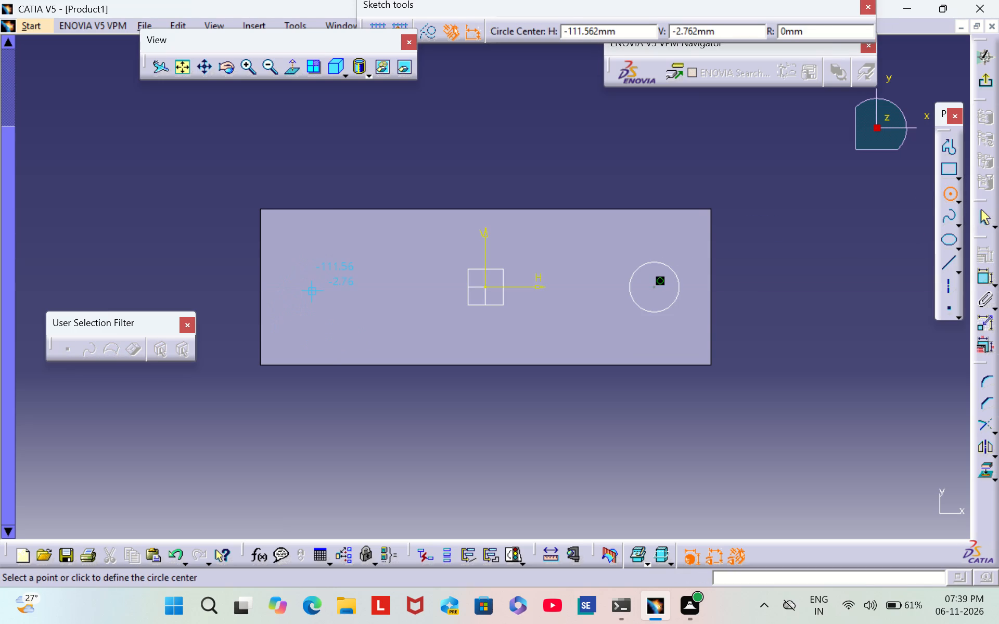
pyautogui.click(304, 289)
pyautogui.click(324, 297)
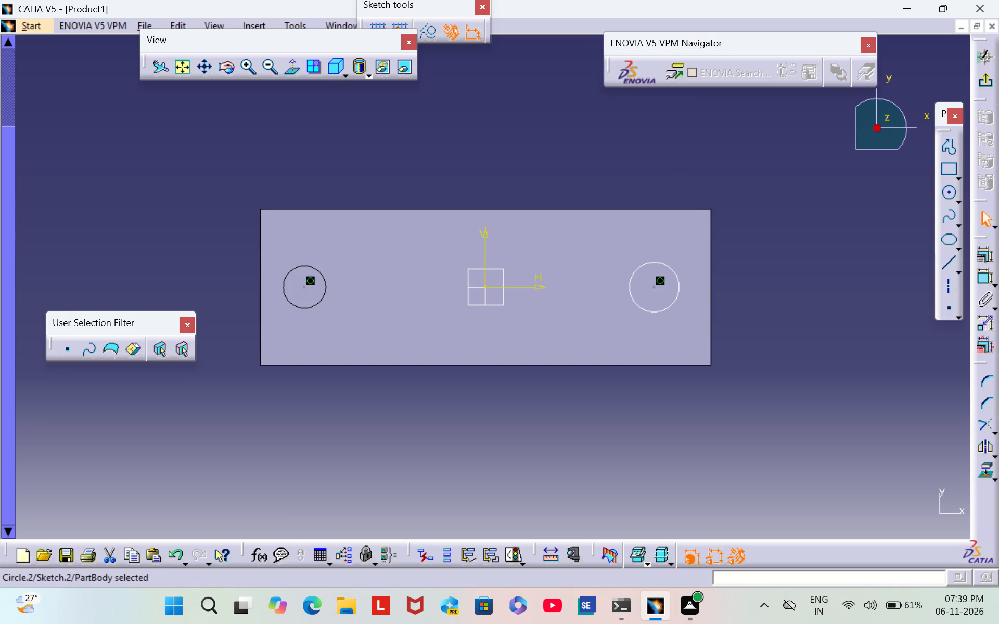
# Dimension the left circle's diameter and set it to 25 mm.
pyautogui.click(981, 279)
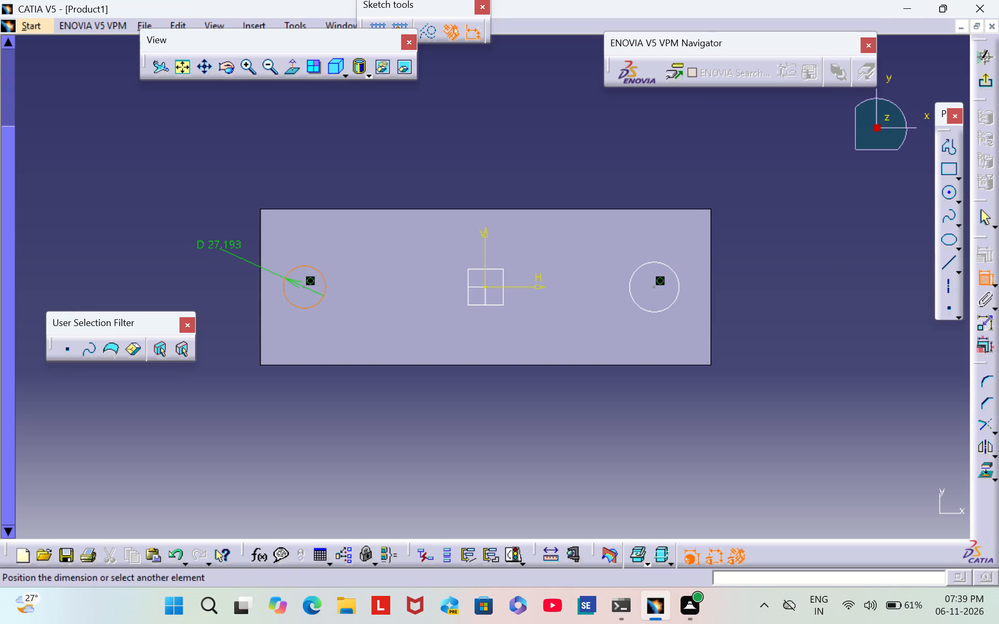
pyautogui.click(221, 246)
pyautogui.doubleClick(217, 245)
pyautogui.press('BackSpace')
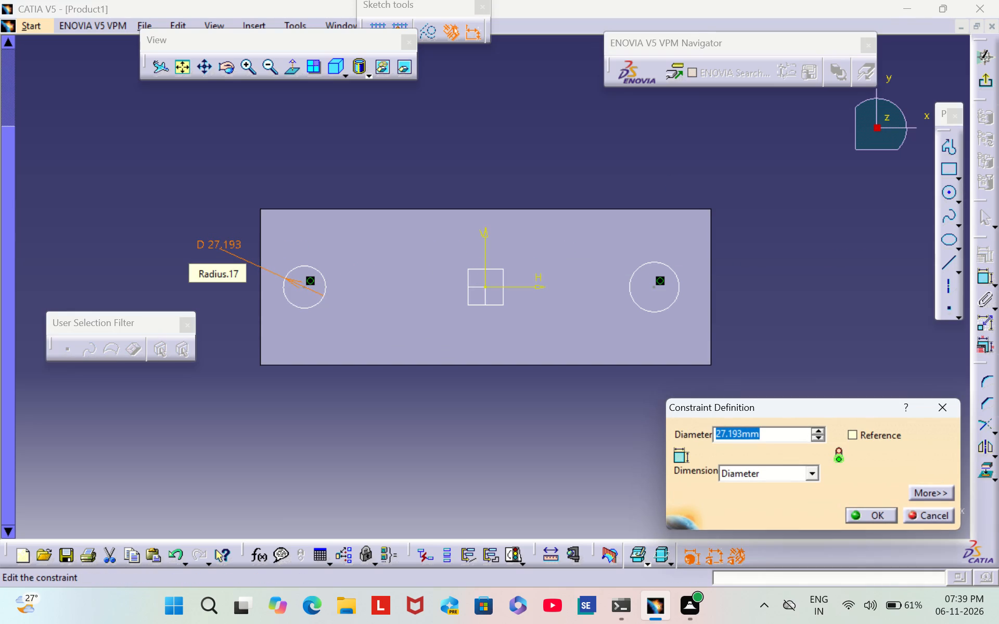
pyautogui.write('25')
pyautogui.press('Return')
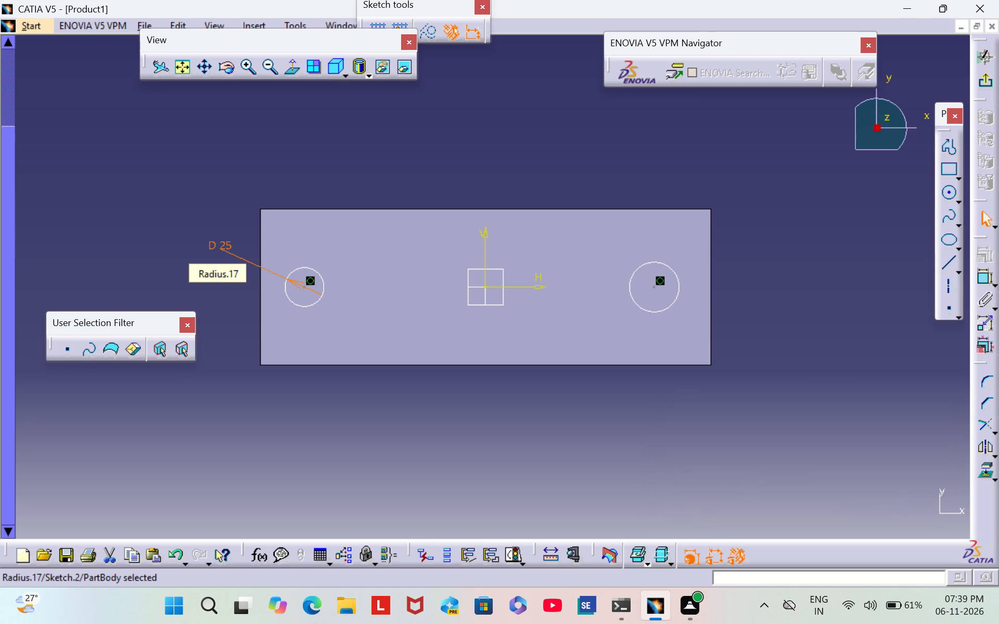
pyautogui.click(360, 170)
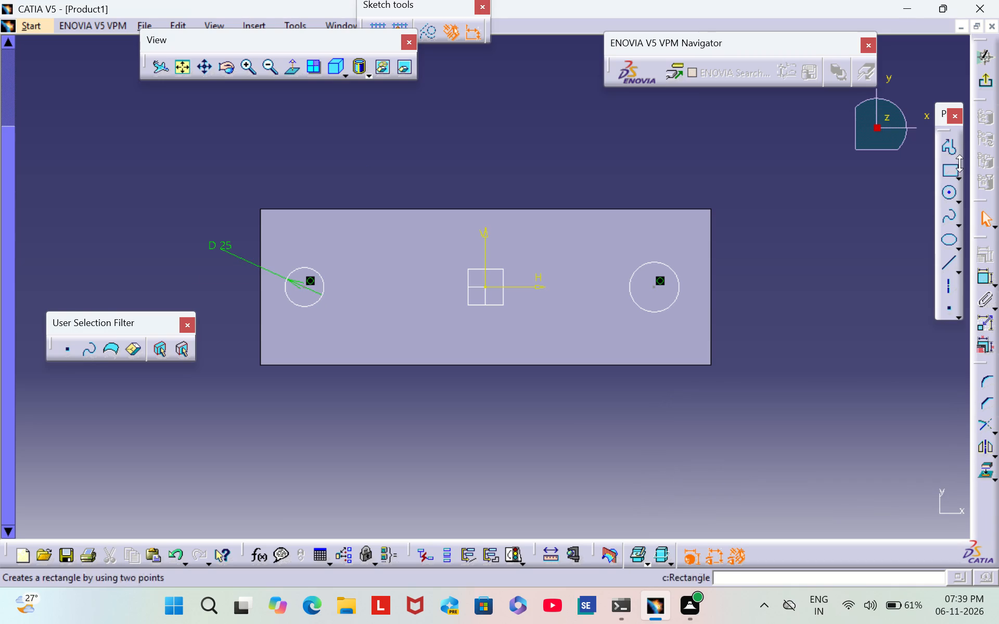
# Dimension the right circle's diameter and set it to 25 mm.
pyautogui.click(984, 277)
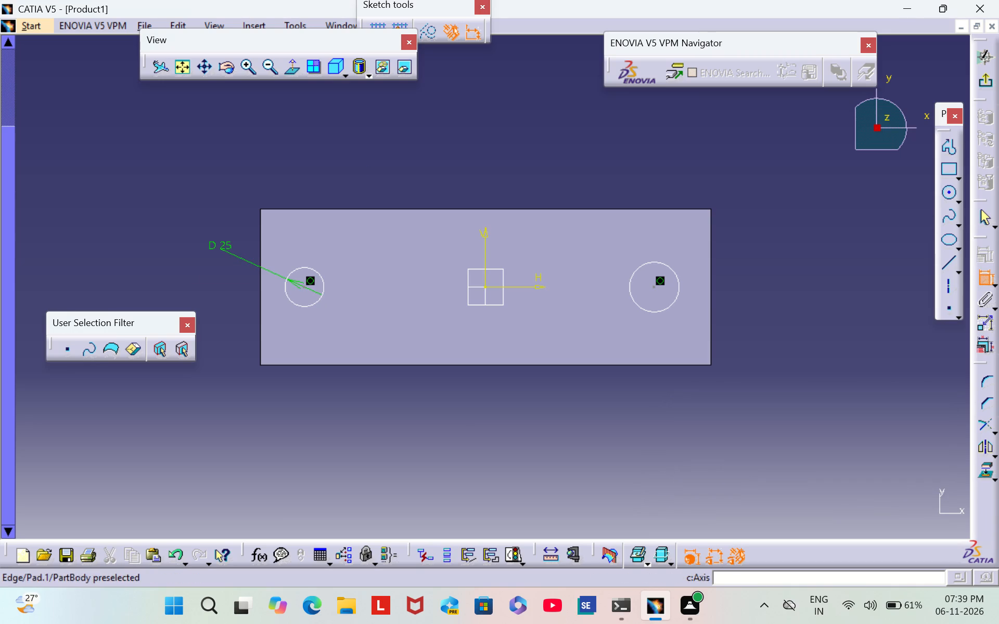
pyautogui.click(673, 304)
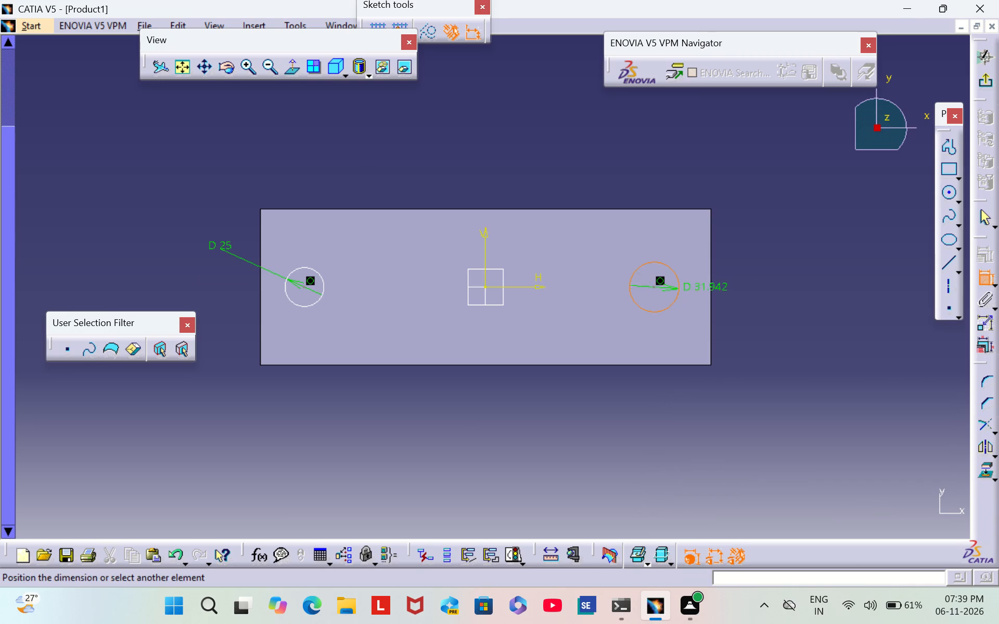
pyautogui.click(739, 281)
pyautogui.doubleClick(737, 280)
pyautogui.press('BackSpace')
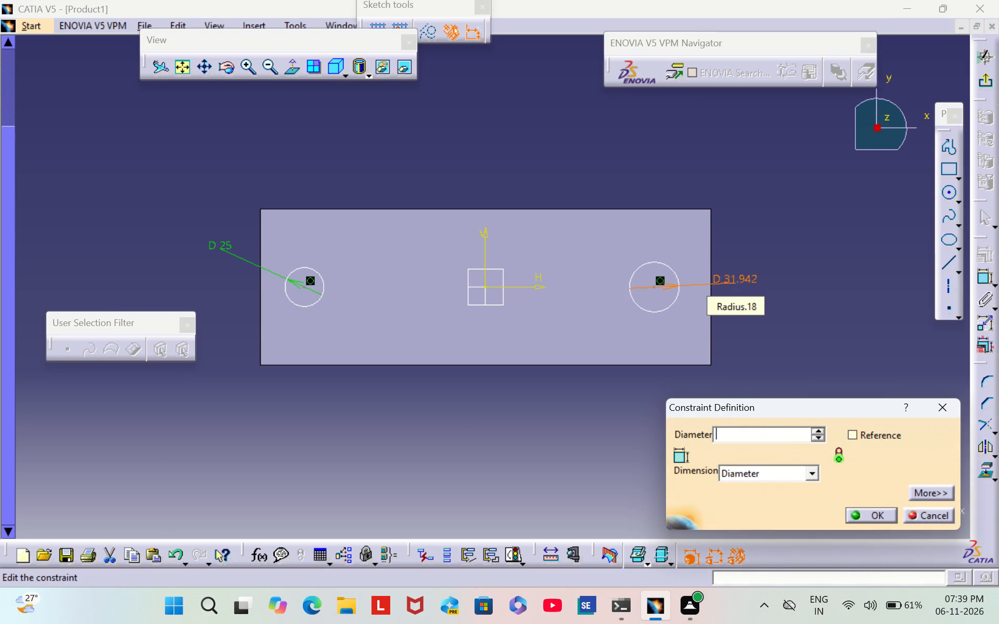
pyautogui.write('25')
pyautogui.press('Return')
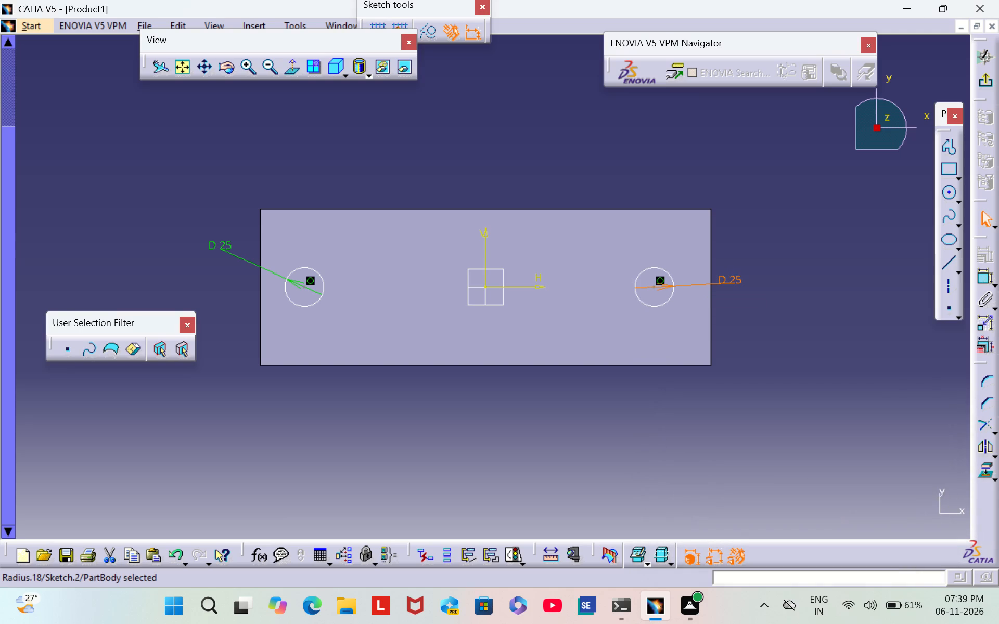
pyautogui.click(724, 188)
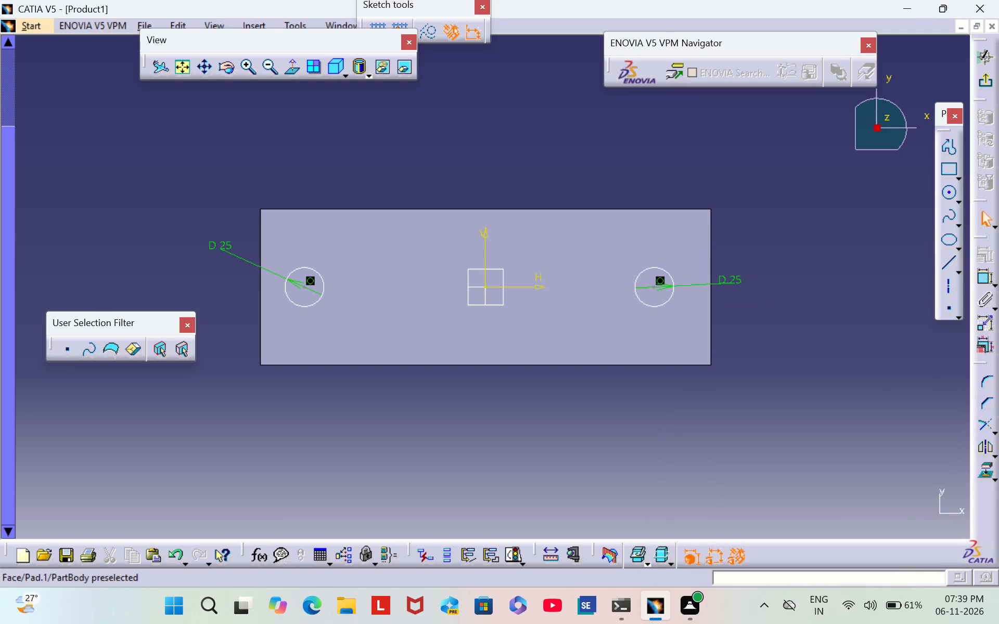
# Dimension the left circle's centre from the block's left edge and set the distance to 36 mm.
pyautogui.click(984, 272)
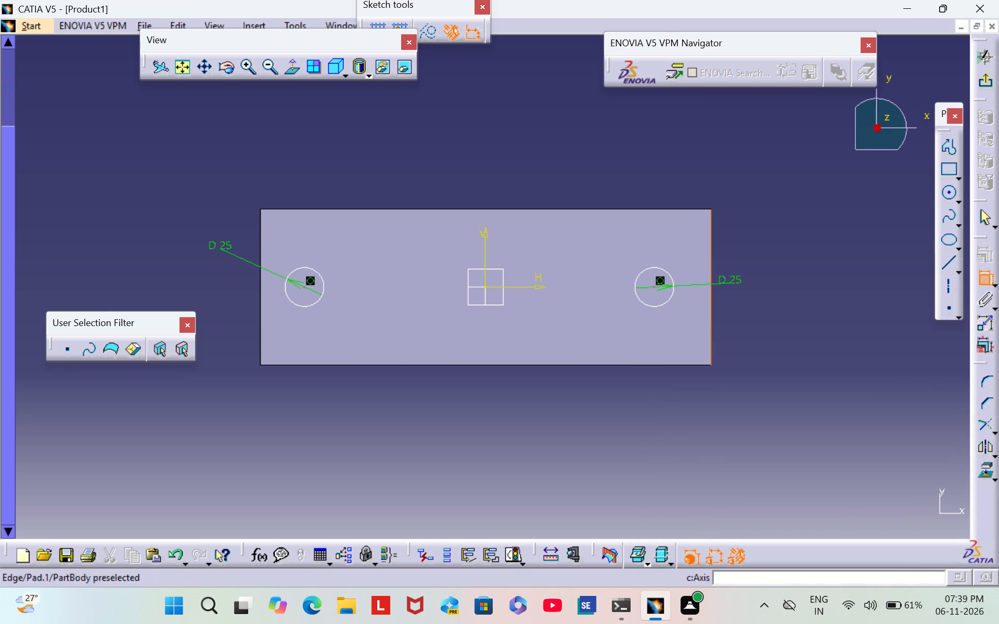
pyautogui.click(258, 291)
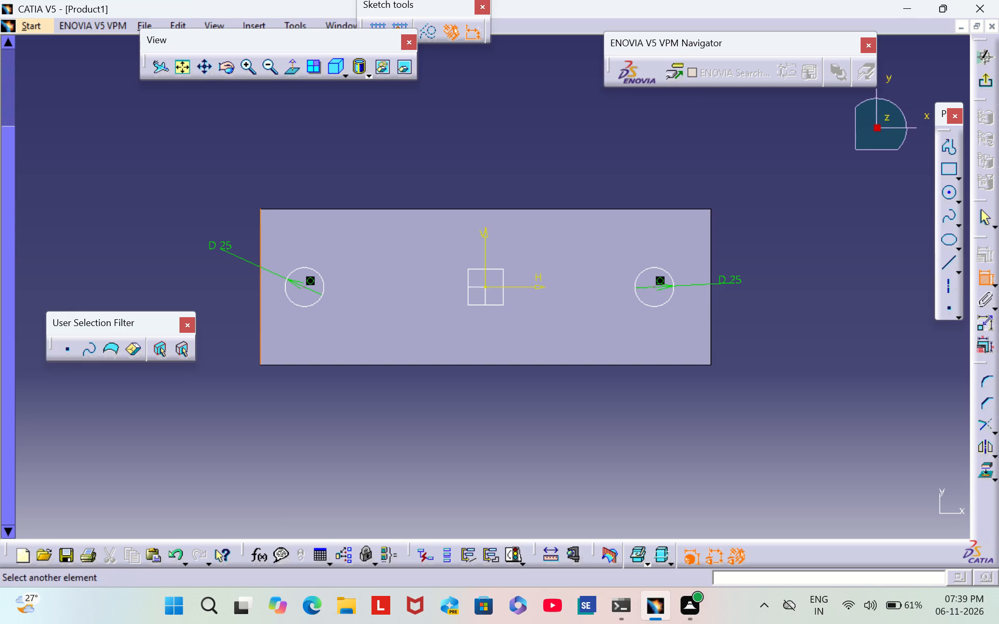
pyautogui.click(303, 285)
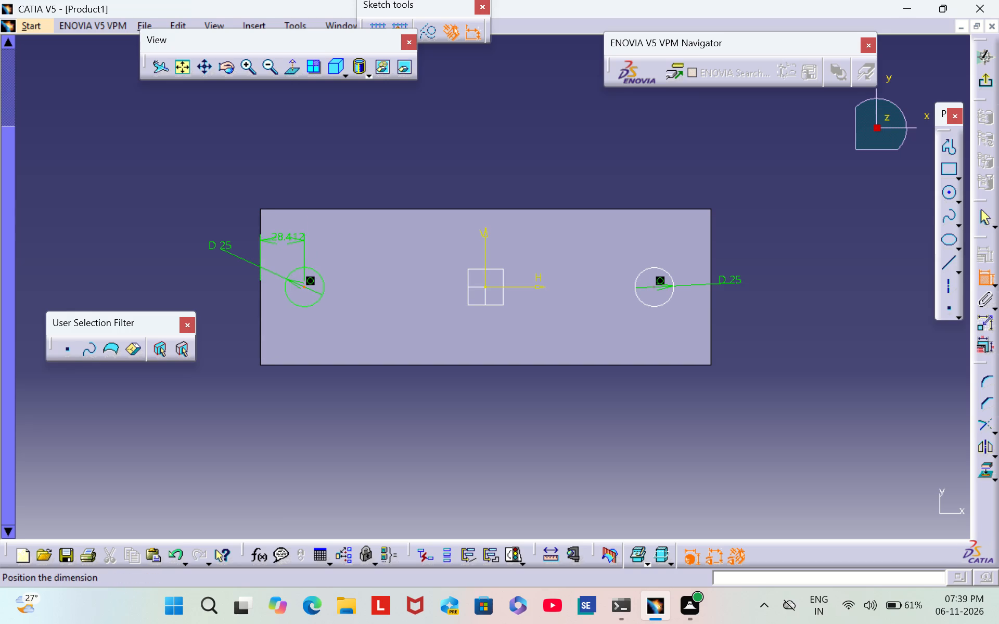
pyautogui.click(283, 189)
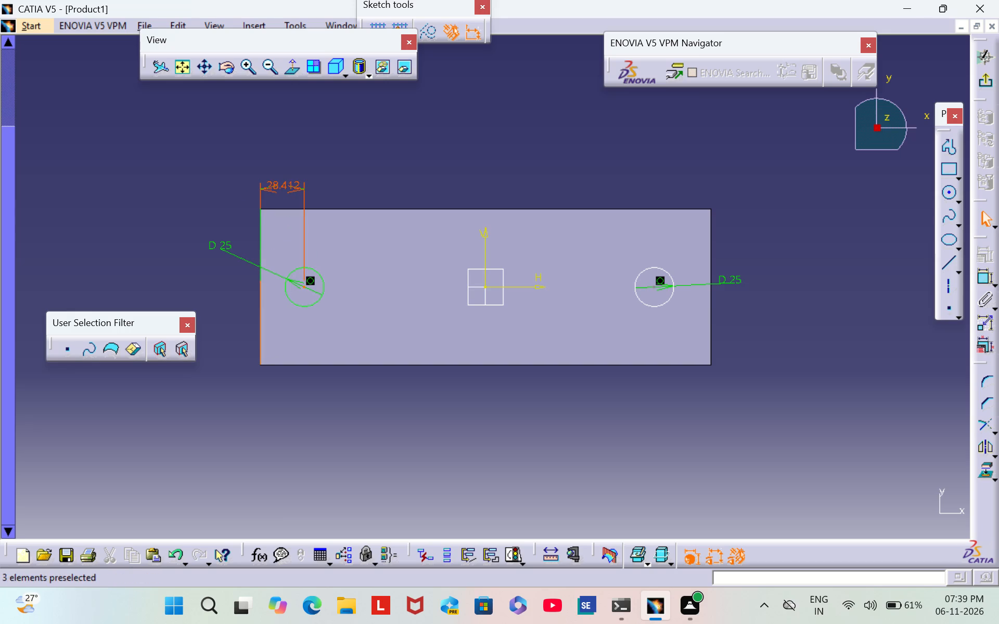
pyautogui.doubleClick(282, 186)
pyautogui.press('BackSpace')
pyautogui.press('3')
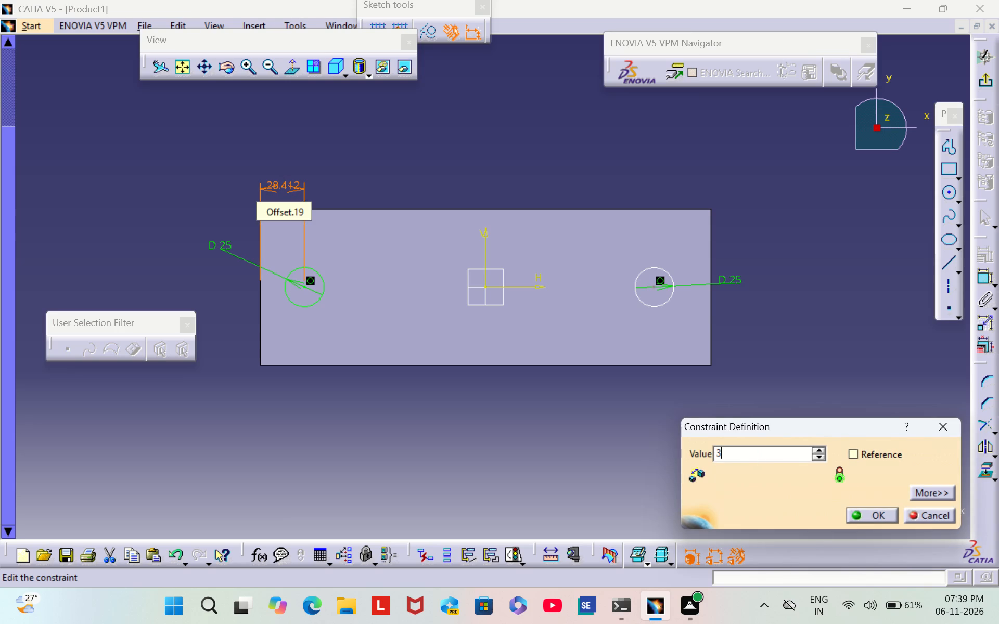
pyautogui.press('6')
pyautogui.press('Return')
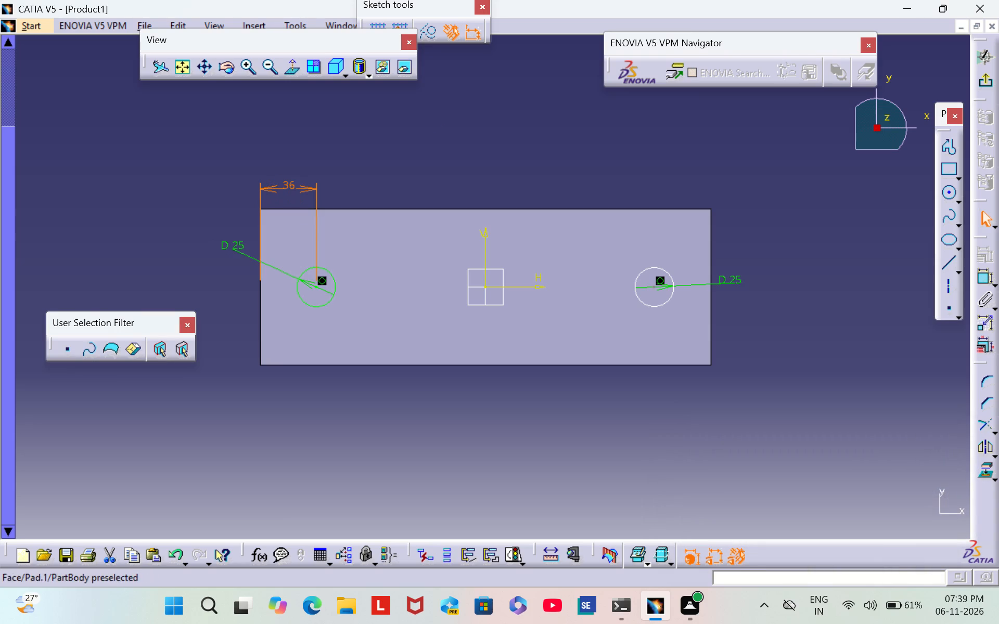
pyautogui.click(435, 121)
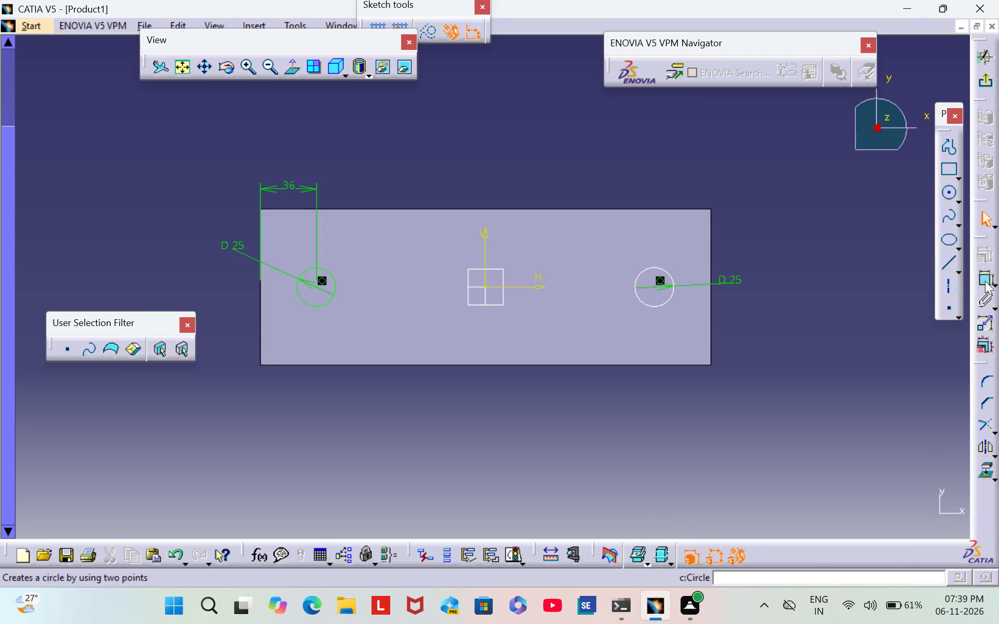
# Dimension the right circle's centre from the block's right edge, set the distance to 36 mm, and exit the sketch.
pyautogui.click(985, 279)
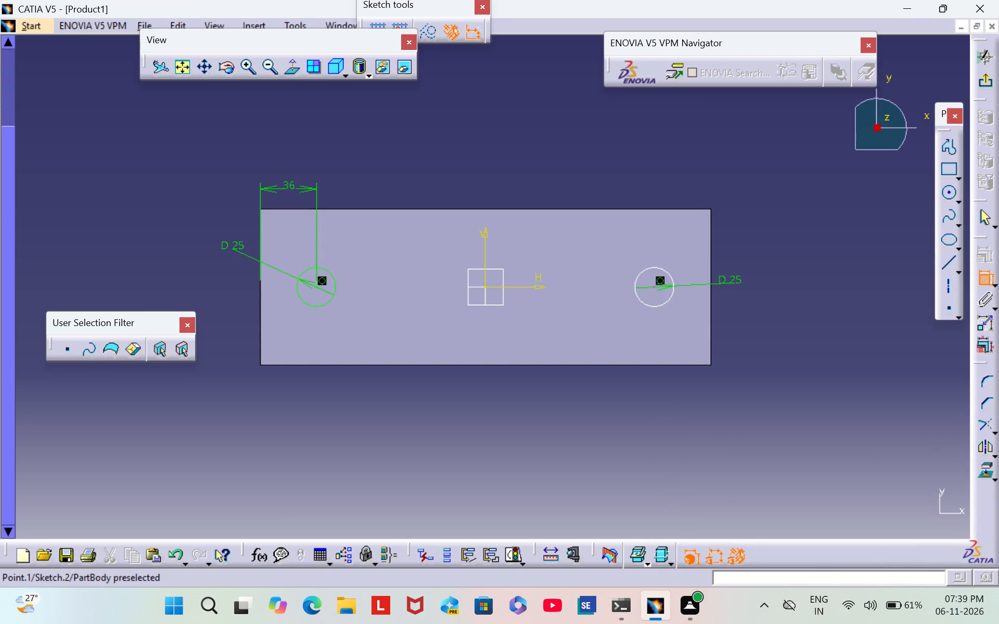
pyautogui.click(656, 287)
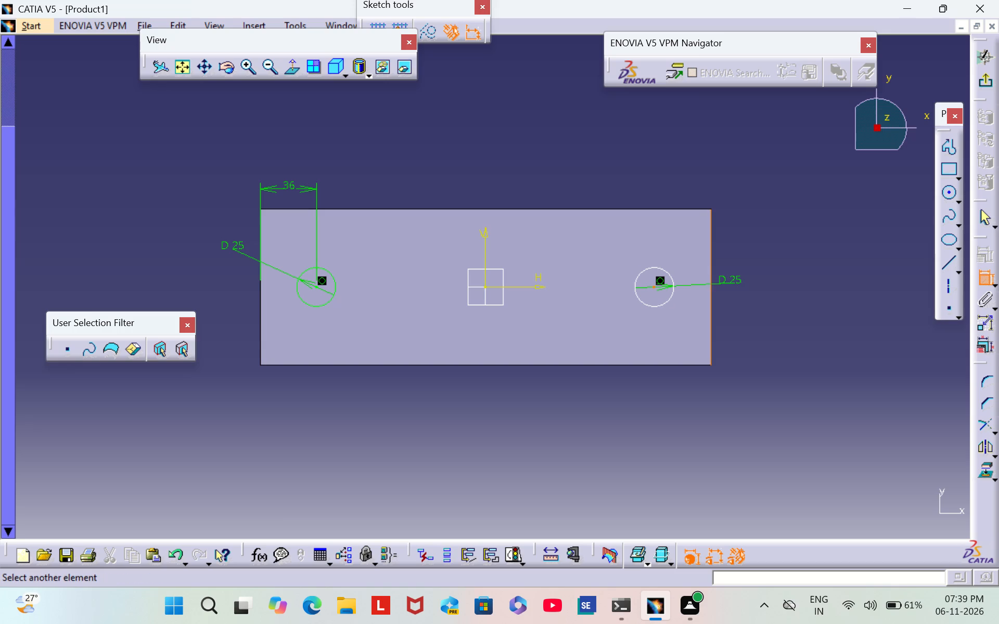
pyautogui.click(711, 268)
pyautogui.click(680, 188)
pyautogui.doubleClick(677, 181)
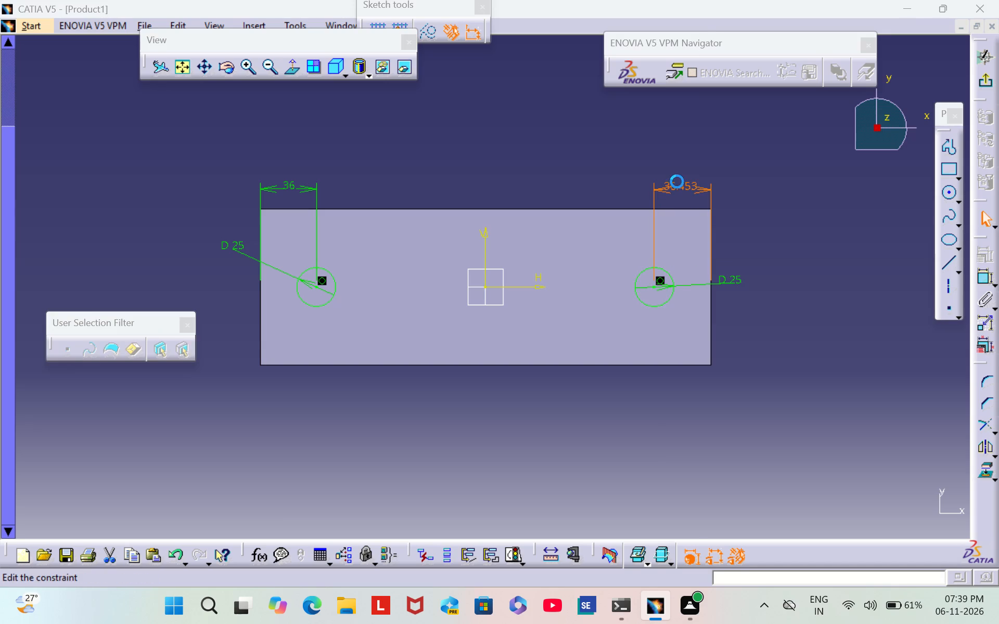
pyautogui.press('BackSpace')
pyautogui.write('36')
pyautogui.press('Return')
pyautogui.click(799, 227)
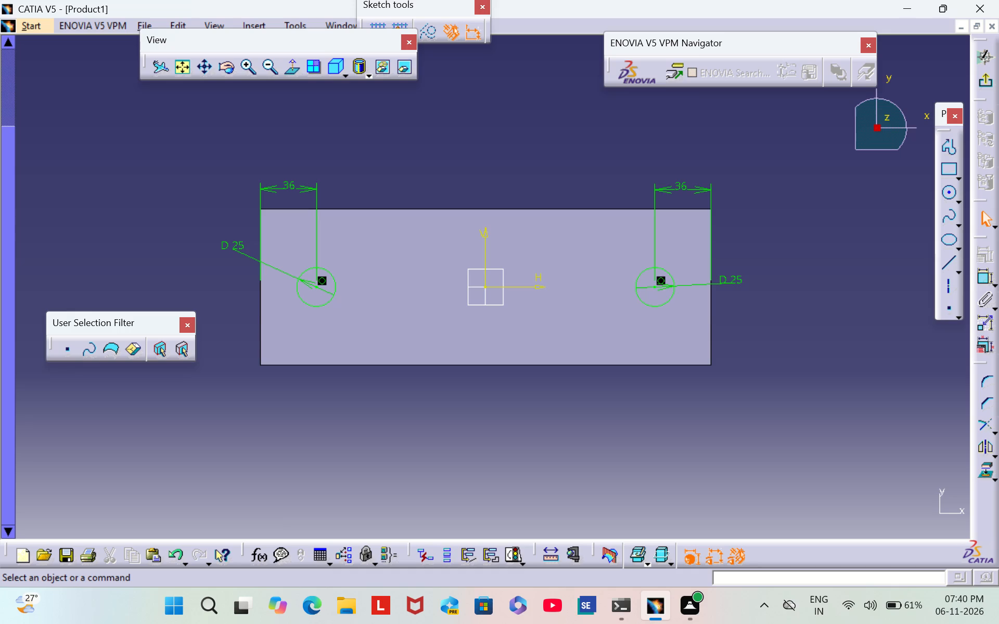
pyautogui.click(992, 81)
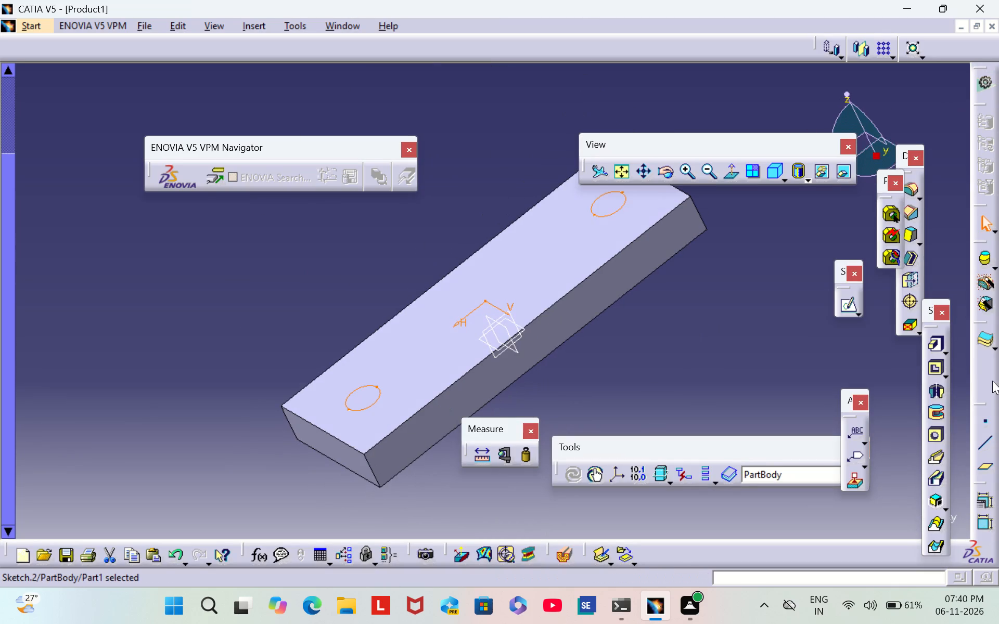
# Cut the two-circle sketch through the block as a pocket with the Up to next limit.
pyautogui.click(935, 372)
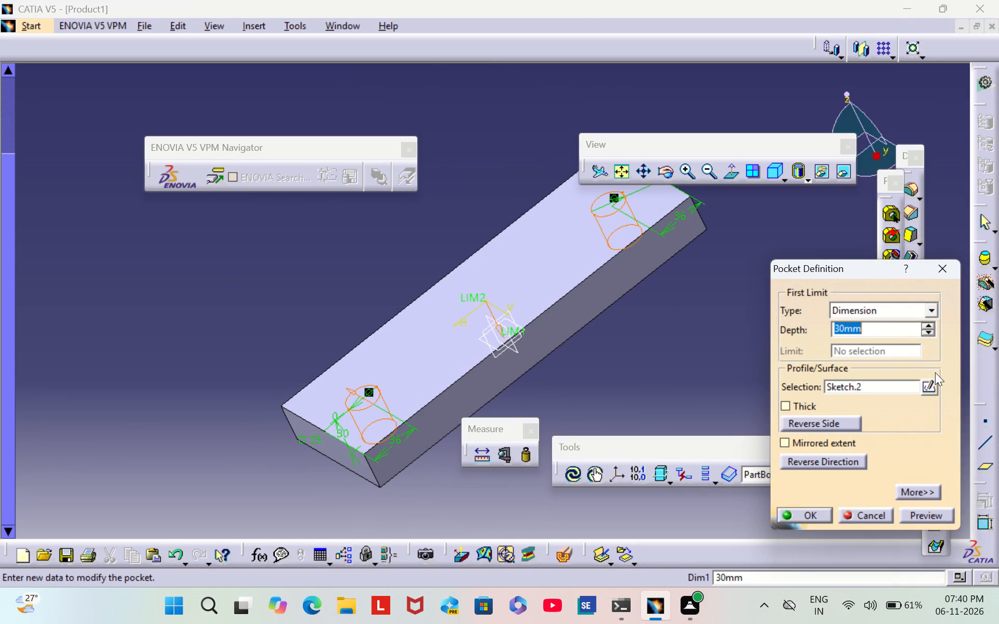
pyautogui.click(907, 313)
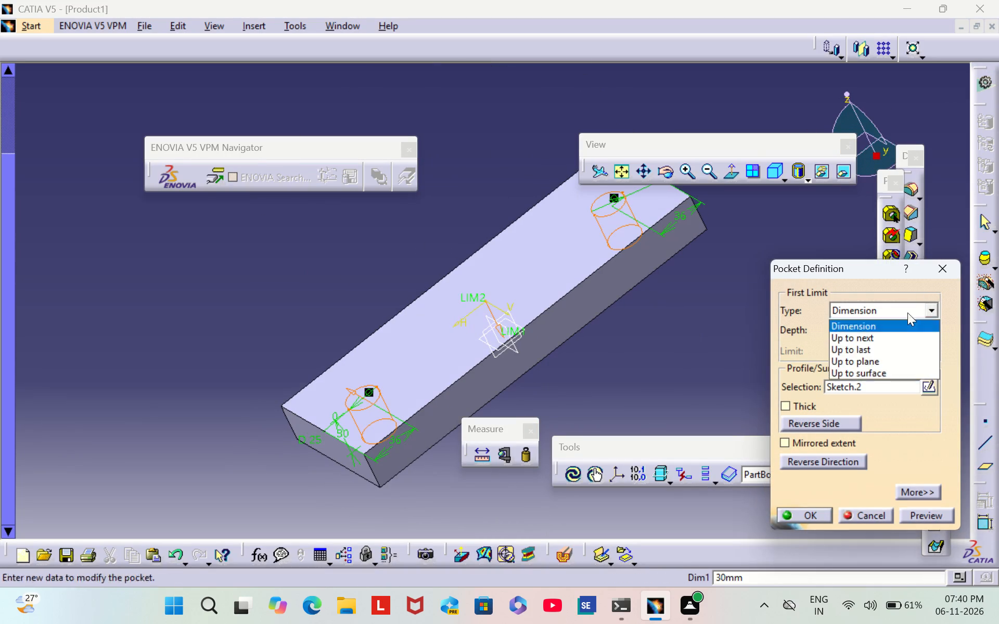
pyautogui.click(873, 334)
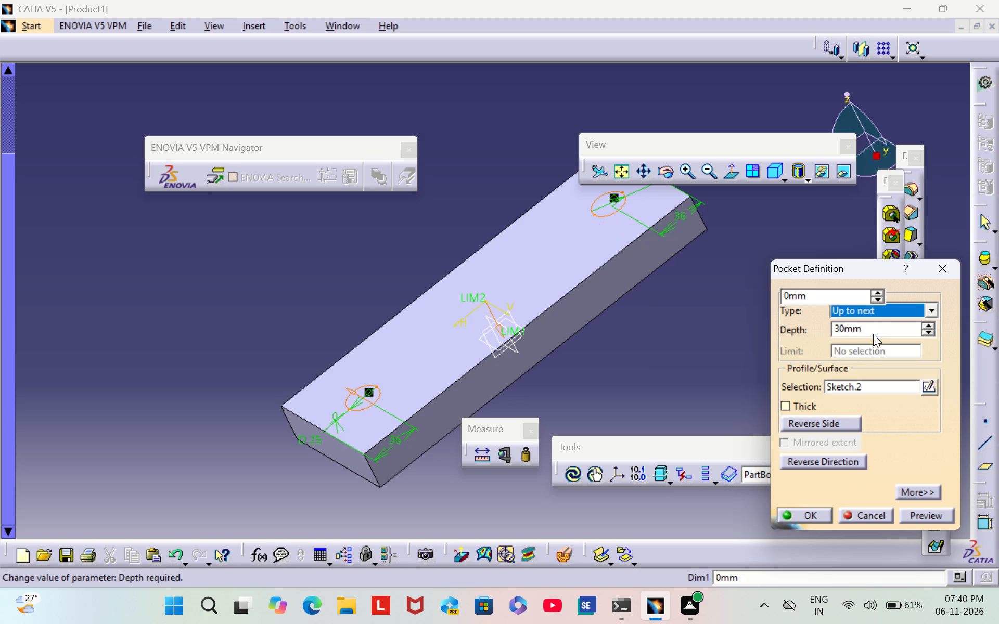
pyautogui.click(813, 521)
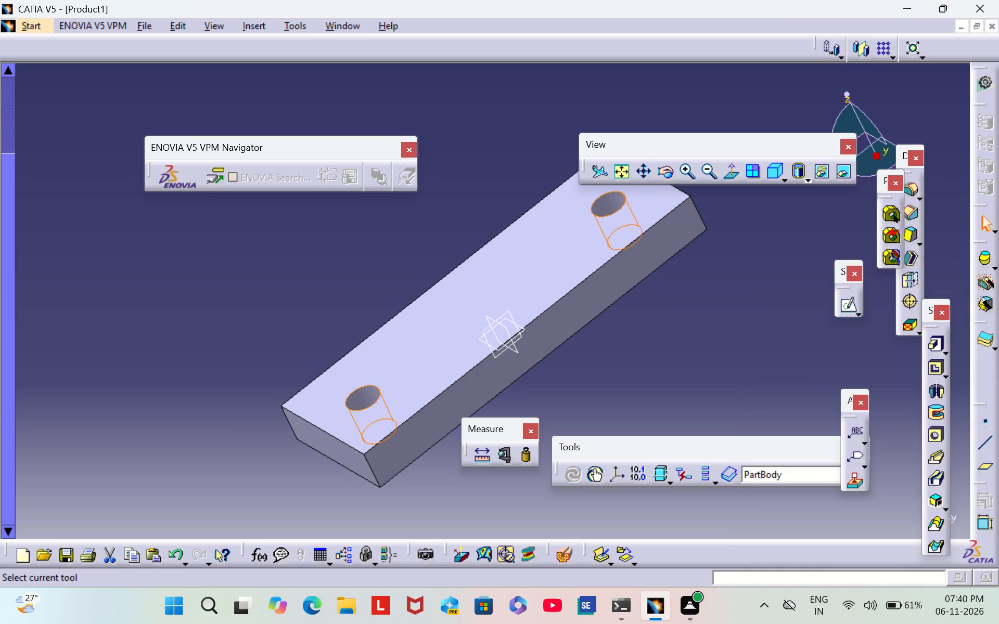
pyautogui.click(801, 379)
# On the block's long side face, sketch an open three-line profile above the top edge, about 88 mm high and 194 mm wide.
pyautogui.click(547, 273)
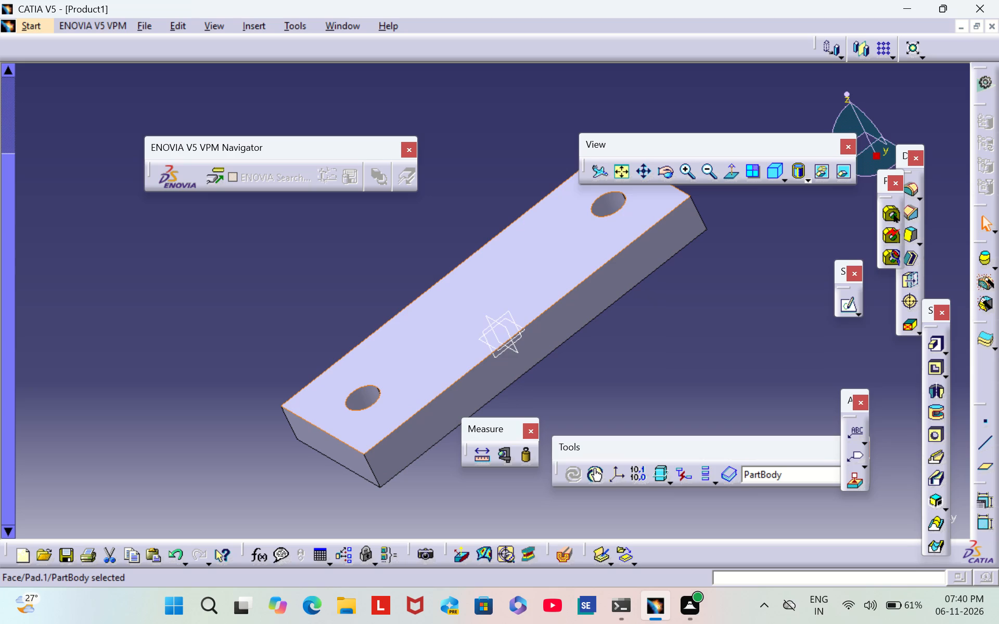
pyautogui.click(155, 322)
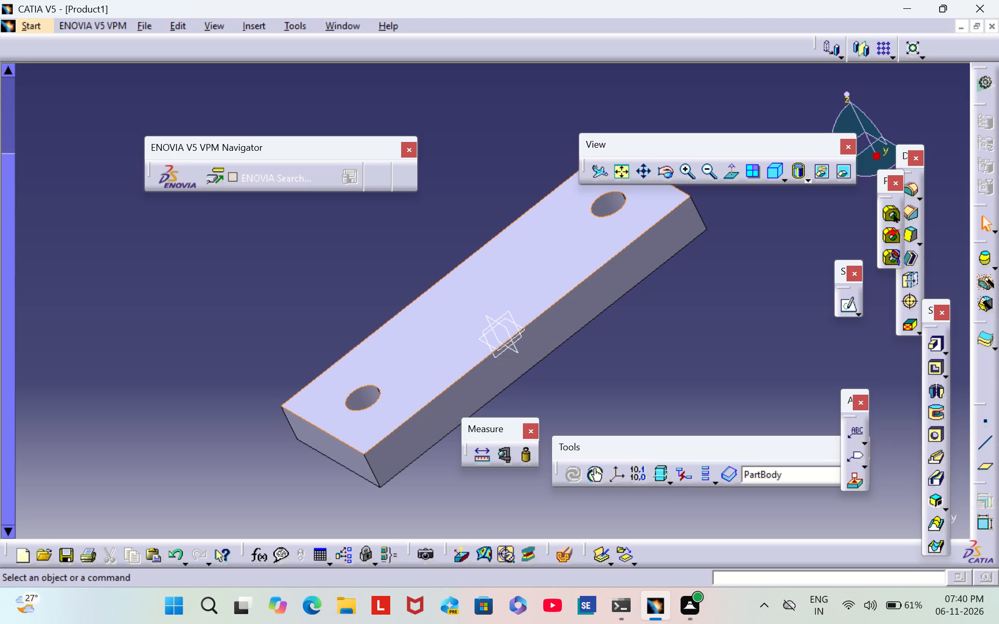
pyautogui.click(618, 287)
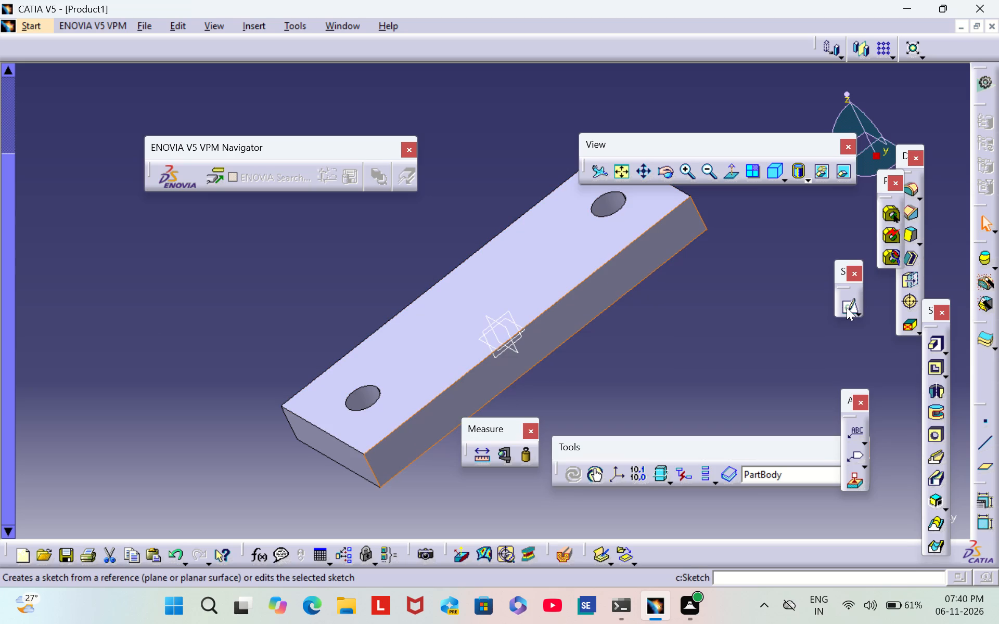
pyautogui.click(847, 307)
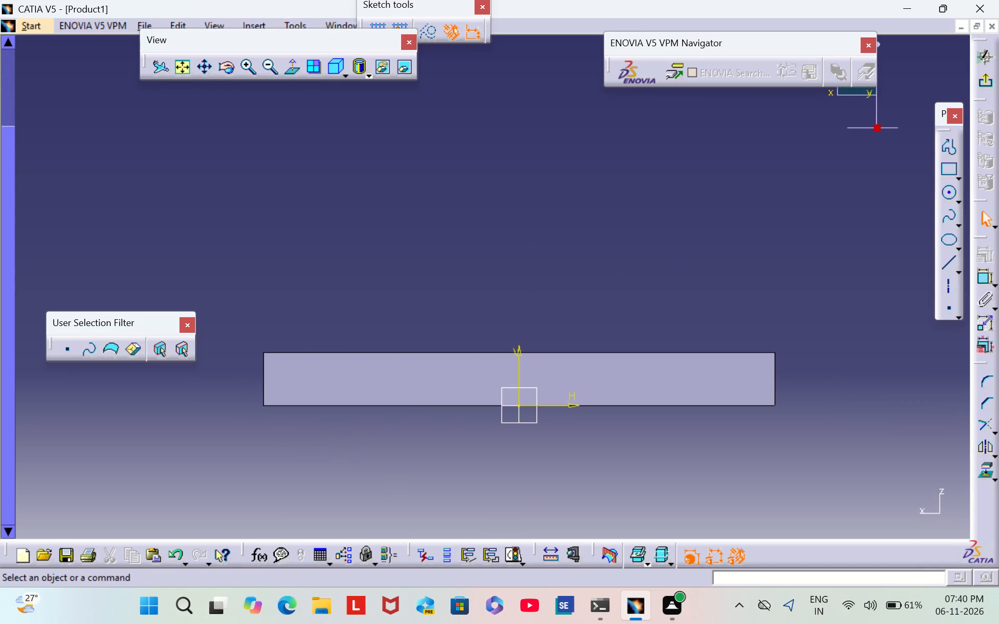
pyautogui.click(953, 150)
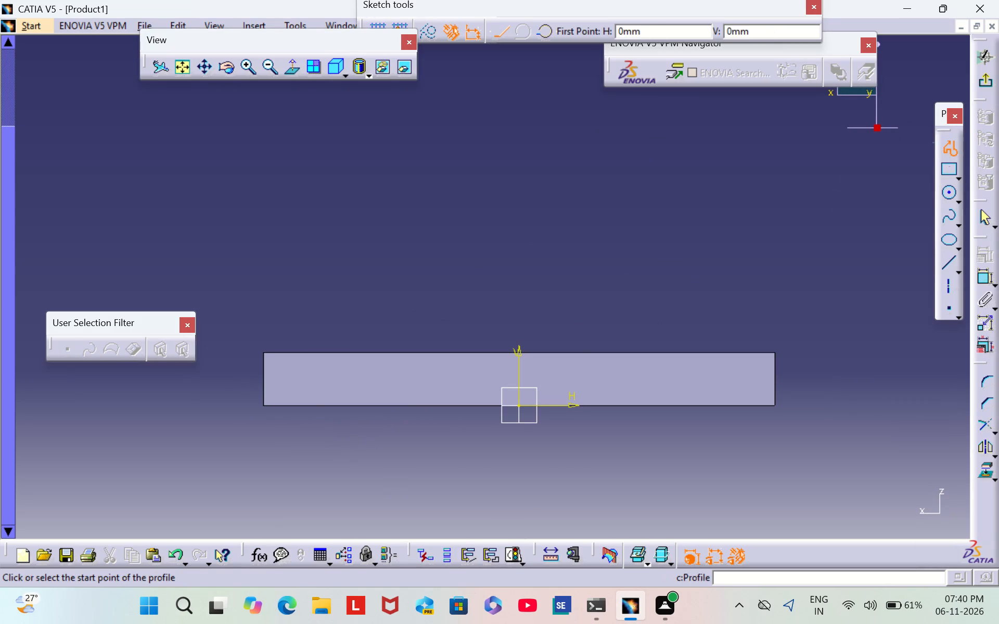
pyautogui.click(346, 352)
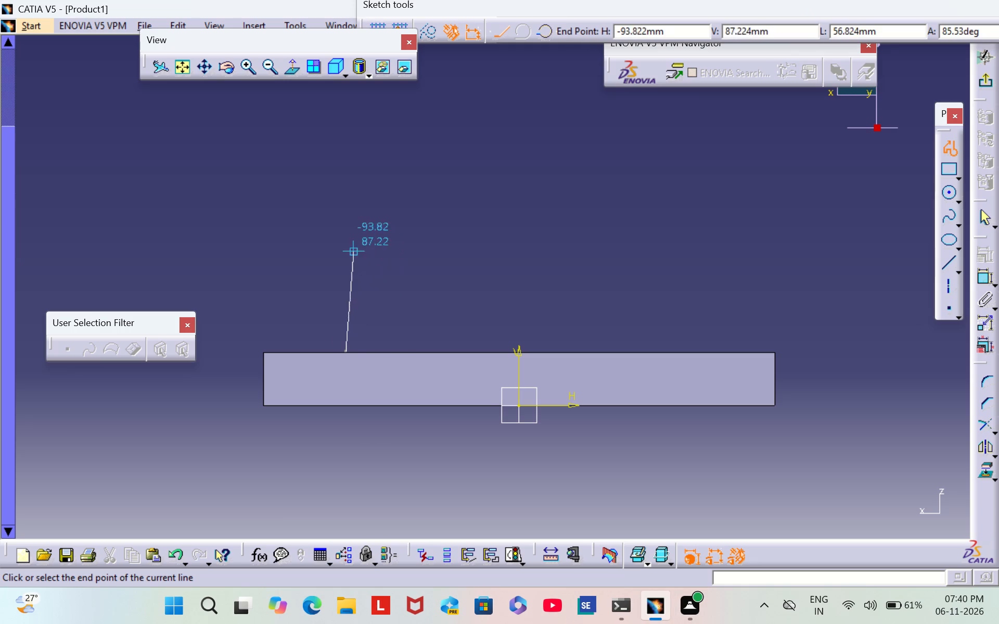
pyautogui.click(345, 197)
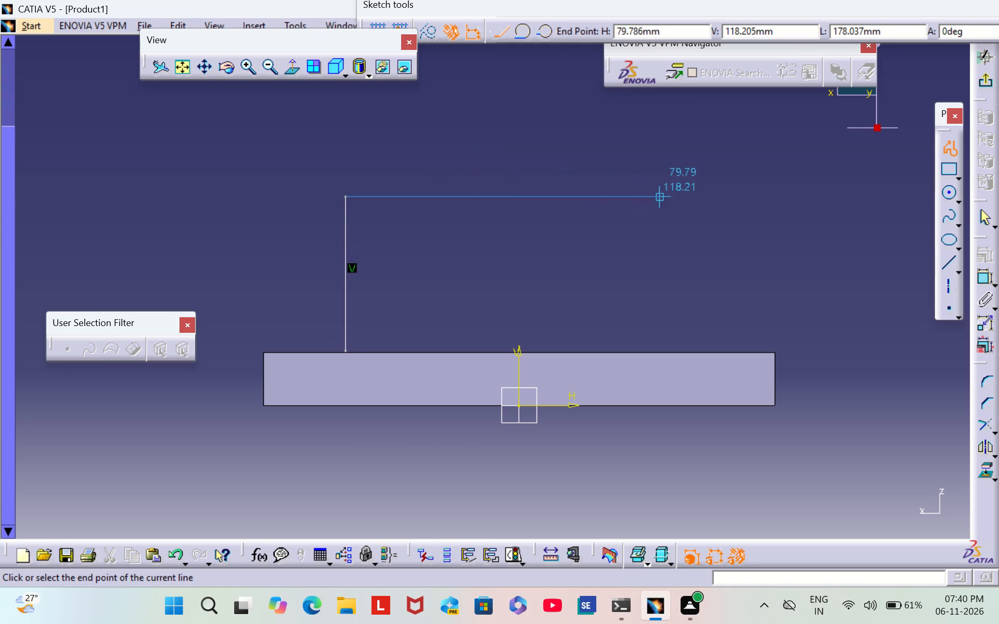
pyautogui.click(689, 193)
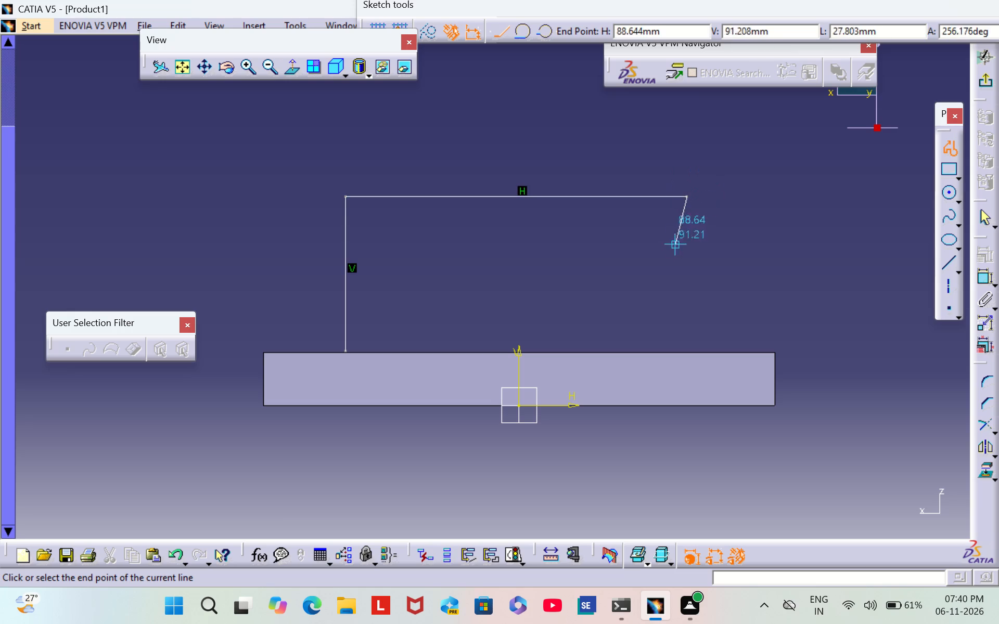
pyautogui.click(687, 352)
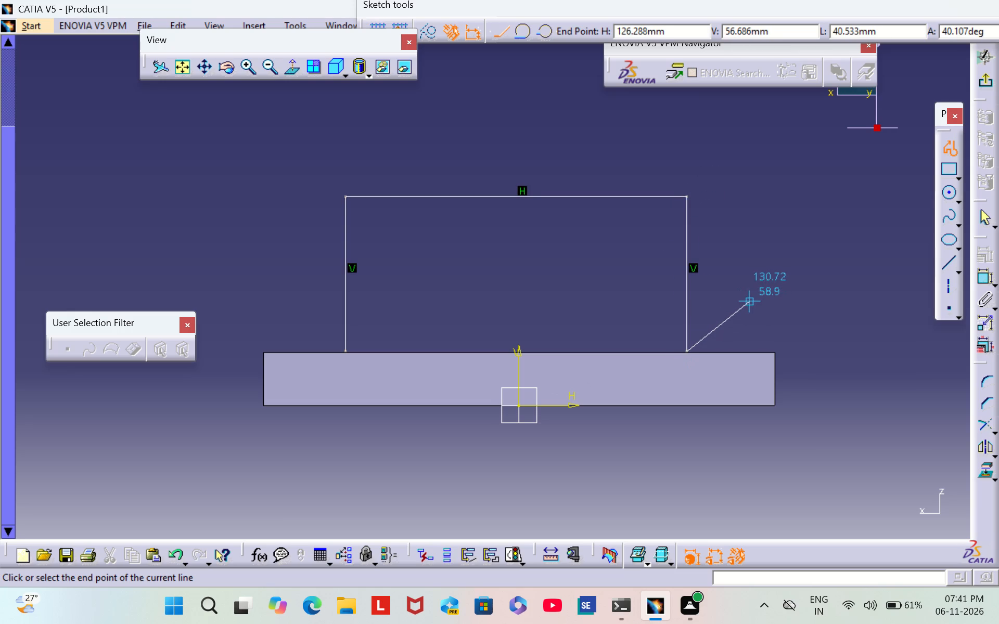
pyautogui.press('Escape')
pyautogui.press('Escape')
pyautogui.click(750, 294)
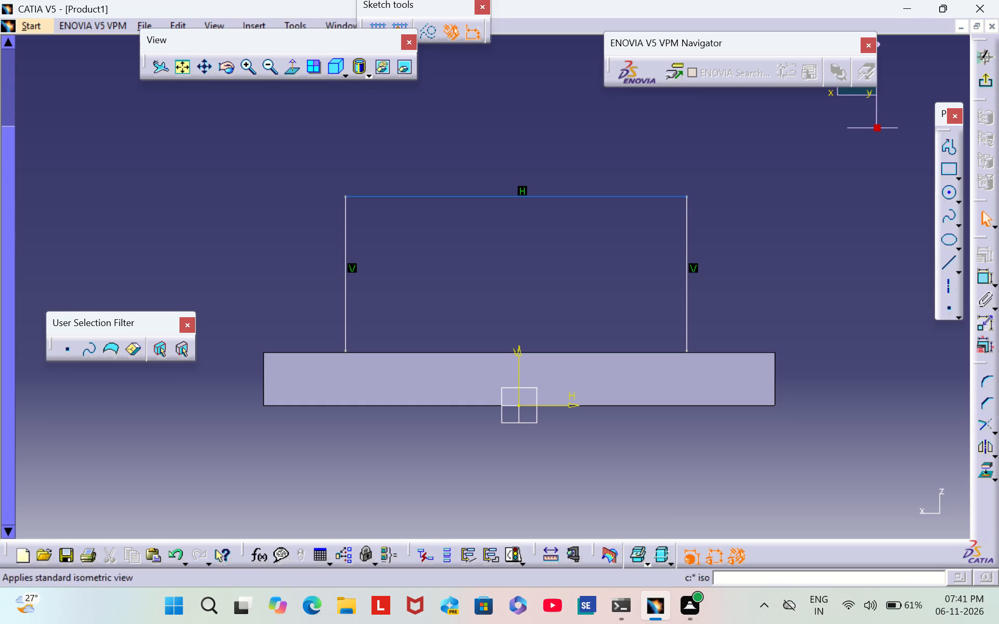
# Make the lower endpoint of the profile's left vertical line coincident with the block's top edge.
pyautogui.tripleClick(250, 66)
pyautogui.scroll(-1, 432, 292)
pyautogui.moveTo(472, 354); pyautogui.dragTo(532, 220, button='middle')
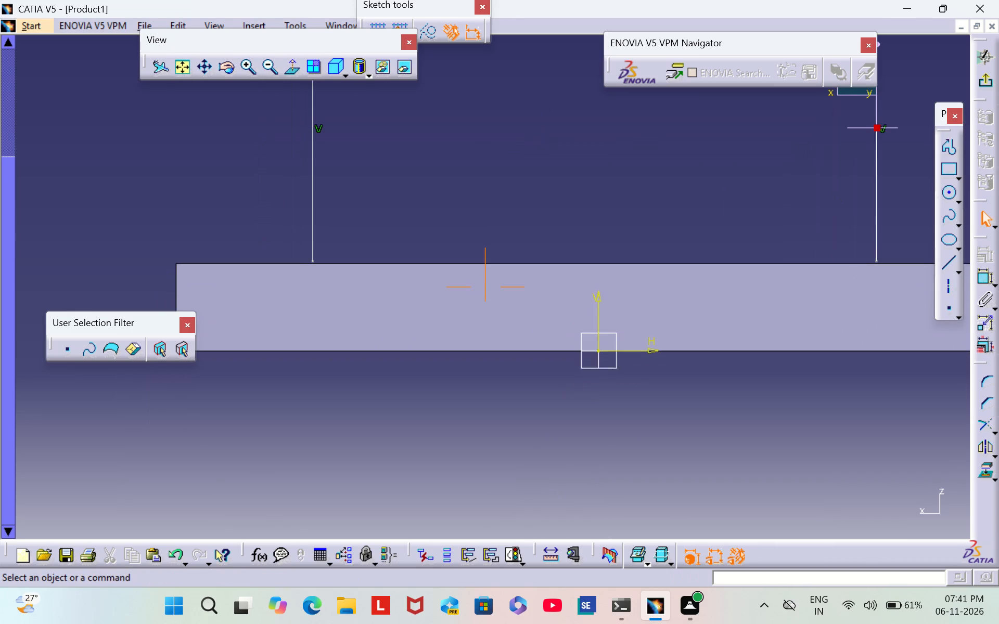
pyautogui.moveTo(532, 220); pyautogui.dragTo(533, 219, button='middle')
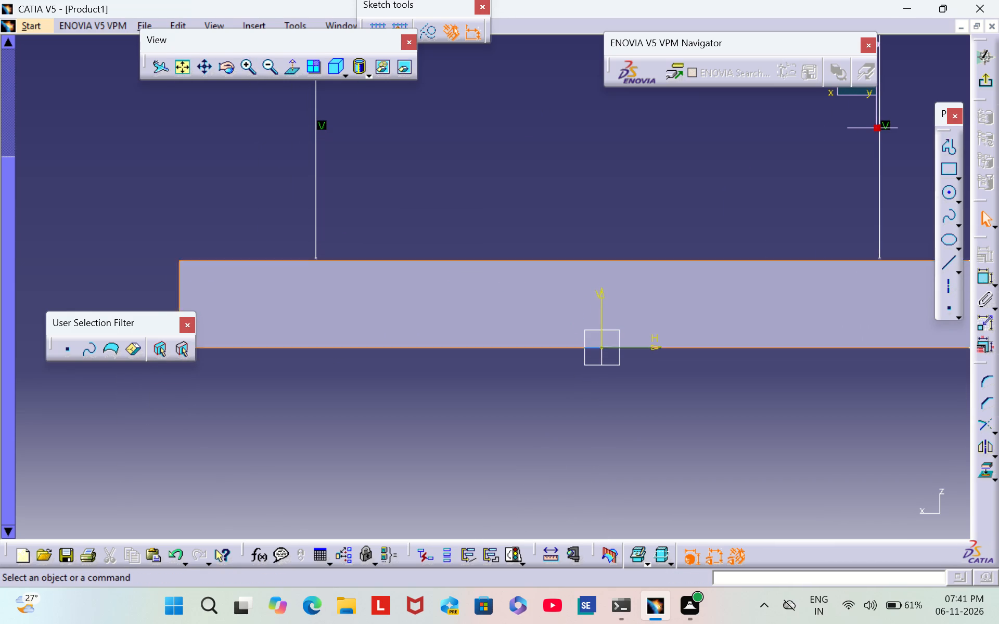
pyautogui.doubleClick(980, 281)
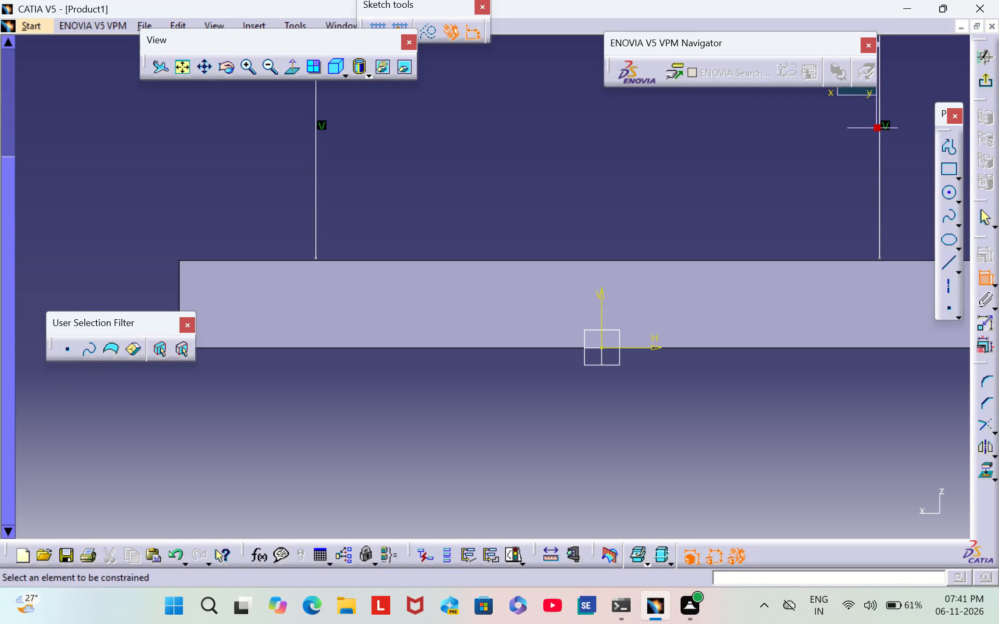
pyautogui.click(313, 259)
pyautogui.click(341, 259)
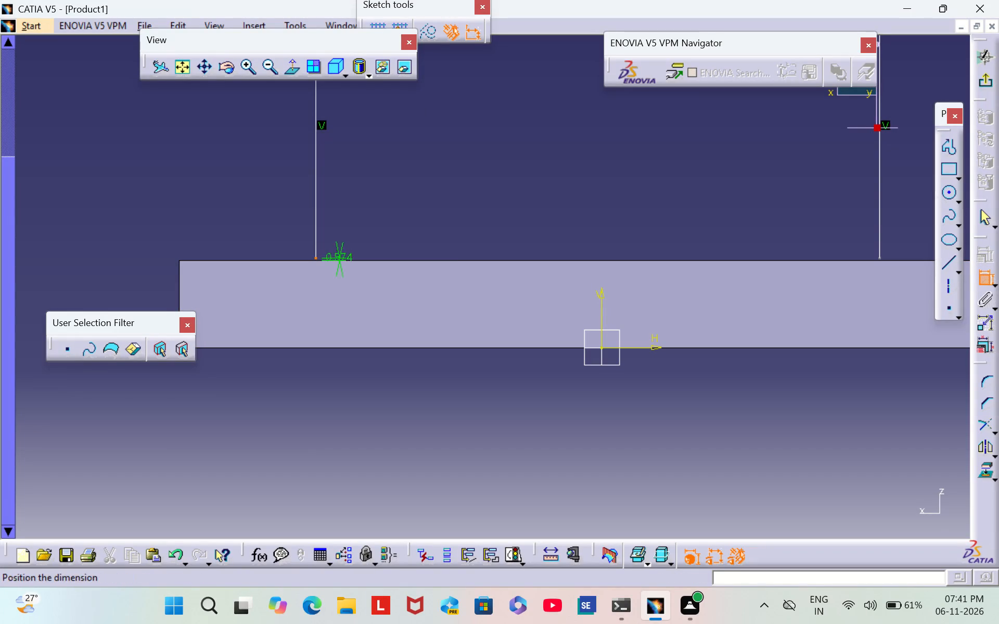
pyautogui.rightClick(336, 256)
pyautogui.click(382, 323)
# Make the lower endpoint of the profile's right vertical line coincident with the block's top edge.
pyautogui.moveTo(526, 233); pyautogui.dragTo(334, 275, button='middle')
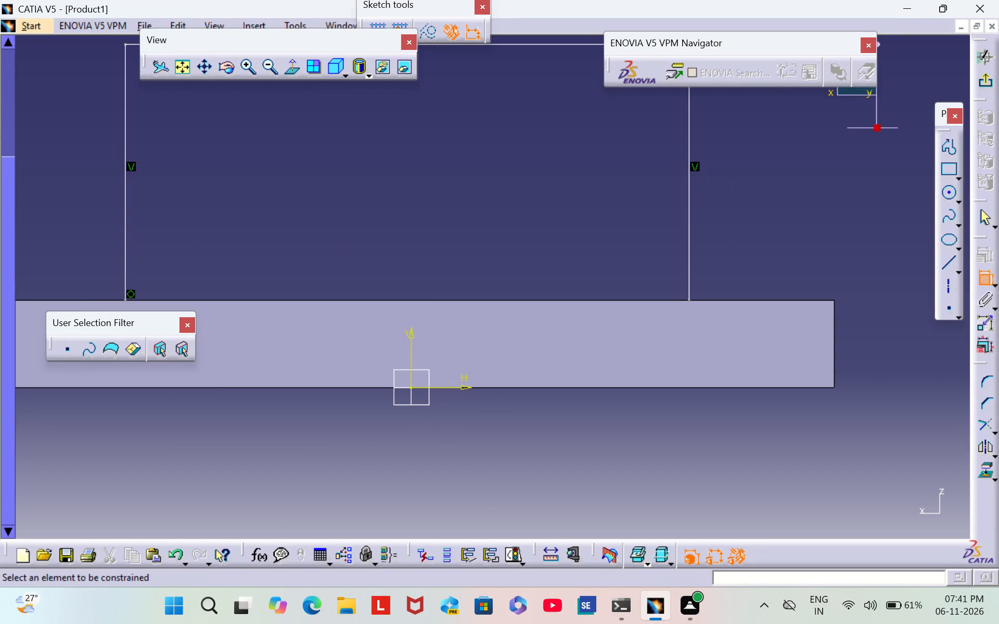
pyautogui.click(690, 297)
pyautogui.click(718, 300)
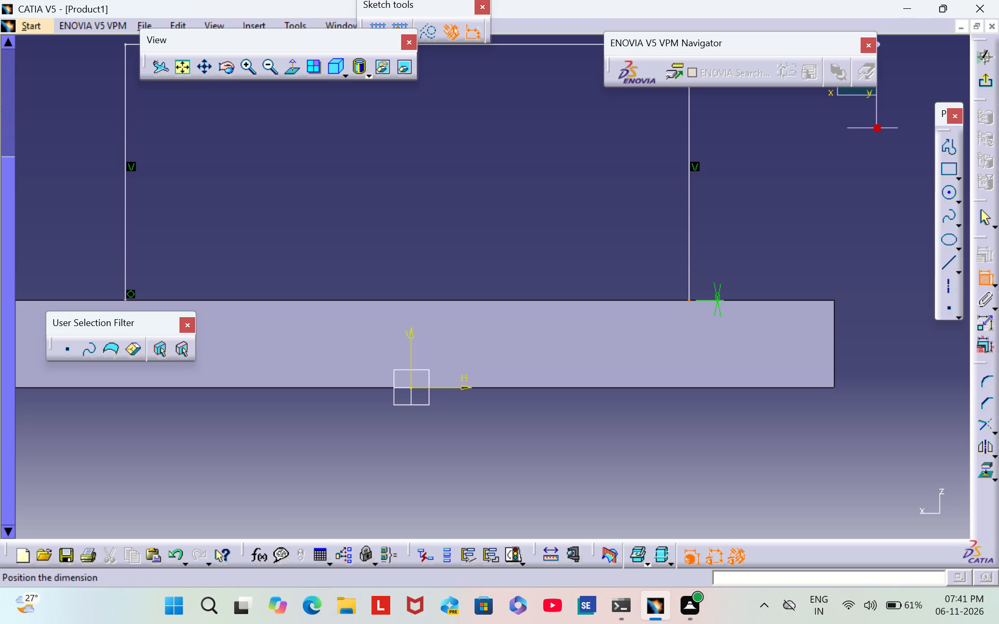
pyautogui.rightClick(718, 300)
pyautogui.click(785, 441)
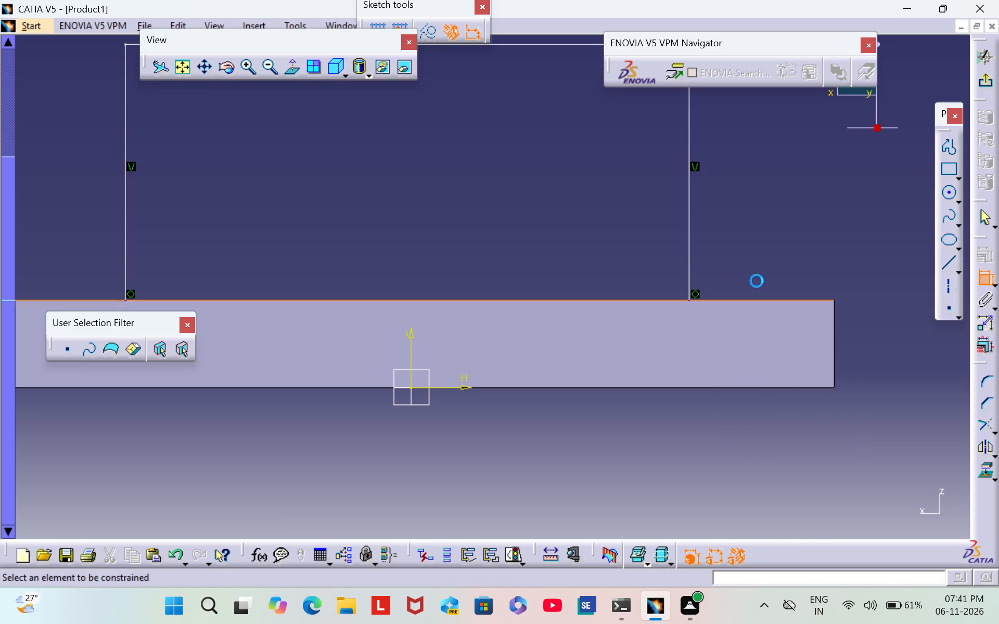
# Dimension the length of the profile's right vertical line and set it to 100 mm.
pyautogui.moveTo(751, 255); pyautogui.dragTo(783, 375, button='middle')
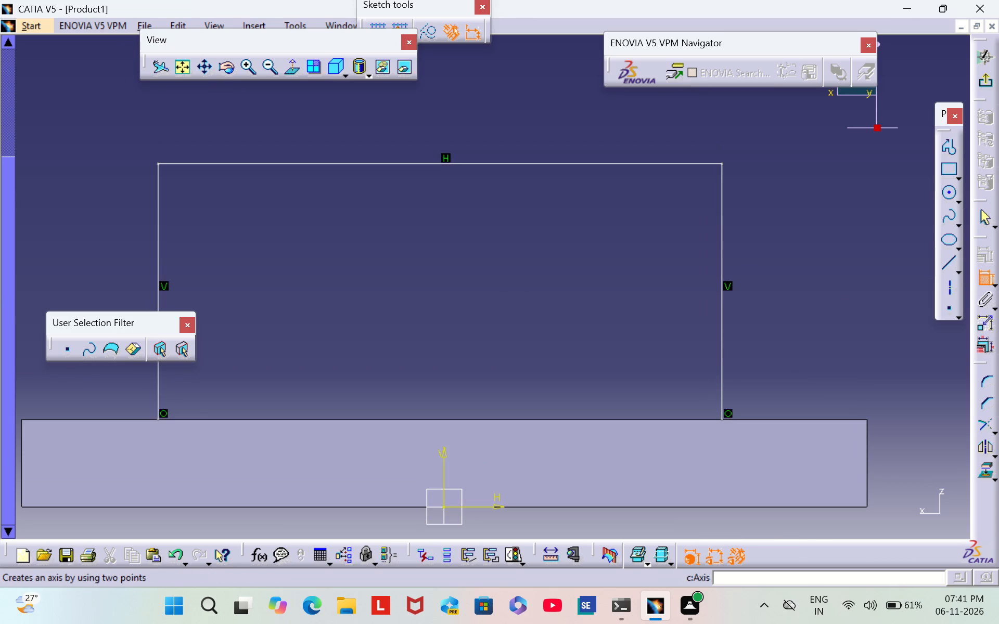
pyautogui.click(723, 319)
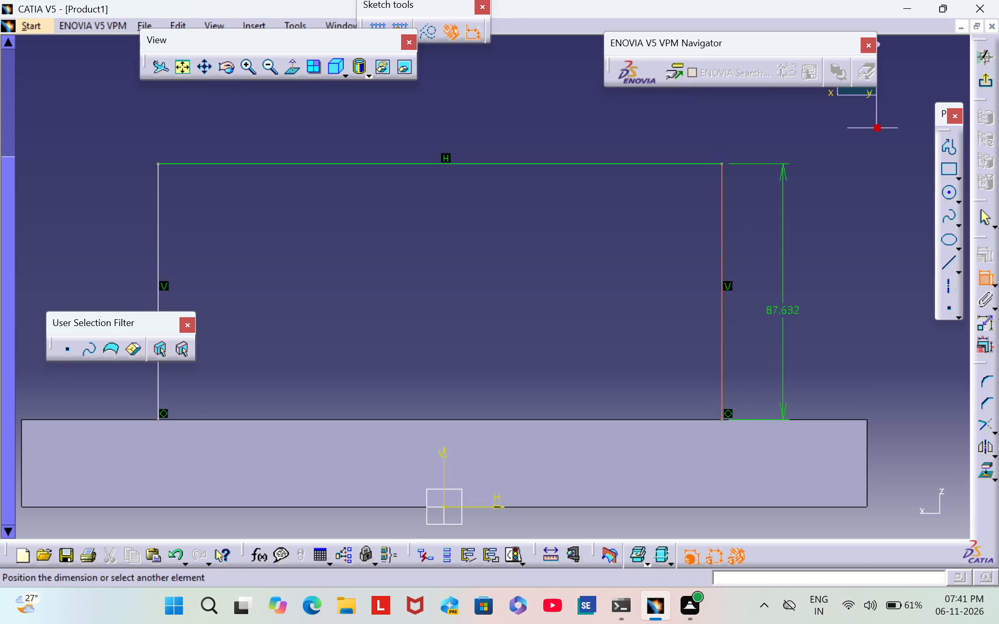
pyautogui.click(785, 302)
pyautogui.doubleClick(783, 307)
pyautogui.press('BackSpace')
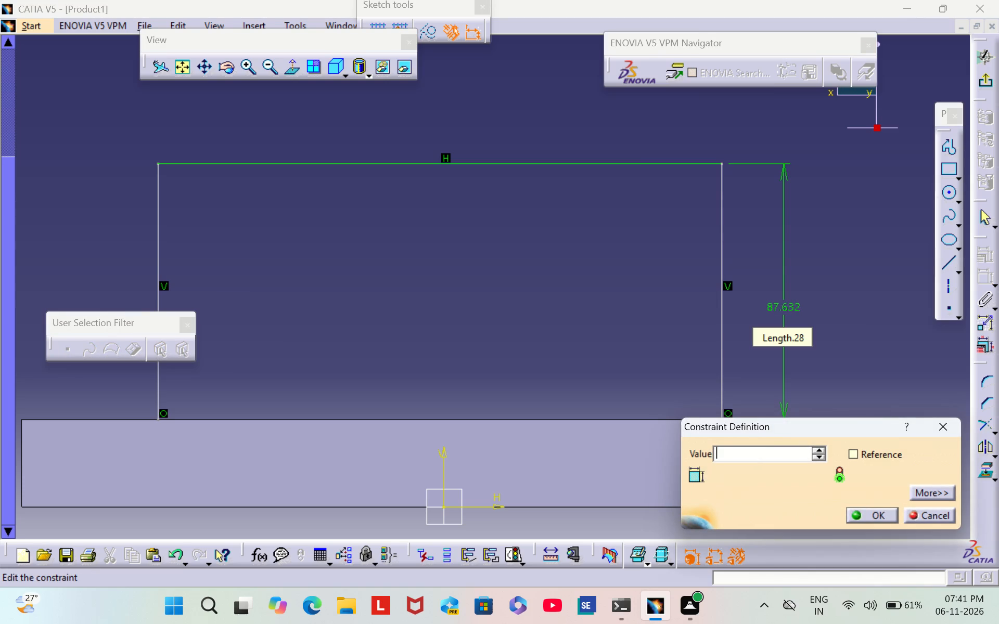
pyautogui.write('100')
pyautogui.press('Return')
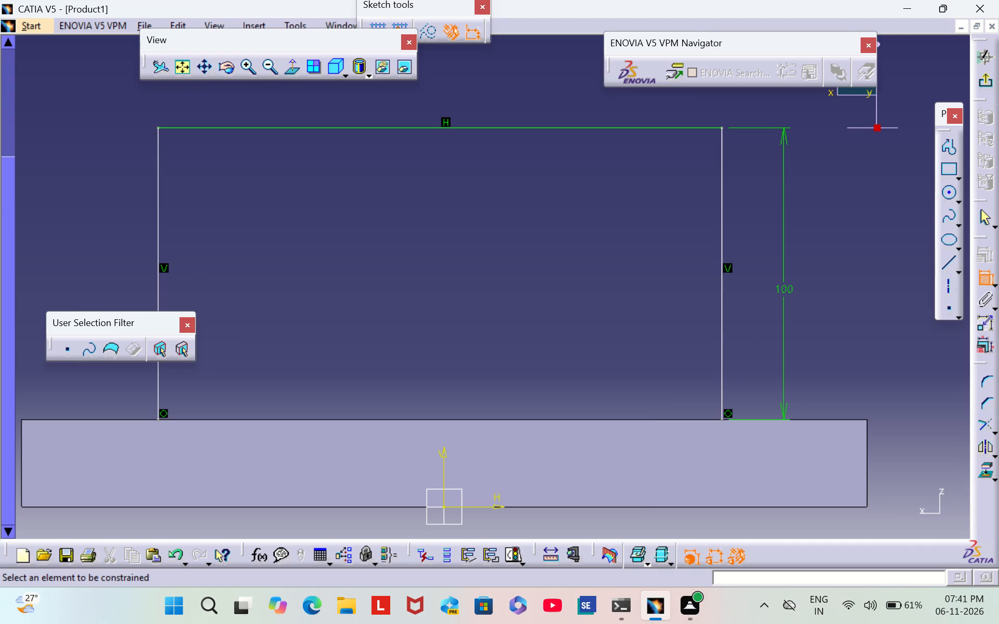
# Dimension the profile's left vertical line from the block's left edge and set the distance to 60 mm.
pyautogui.scroll(-1, 459, 341)
pyautogui.moveTo(459, 341); pyautogui.dragTo(668, 328, button='middle')
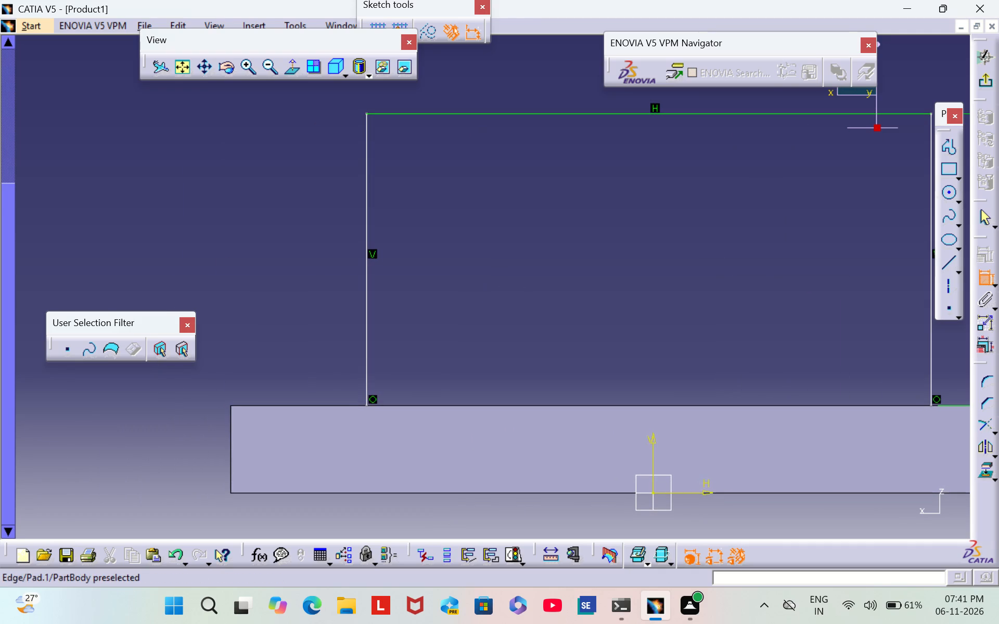
pyautogui.click(231, 463)
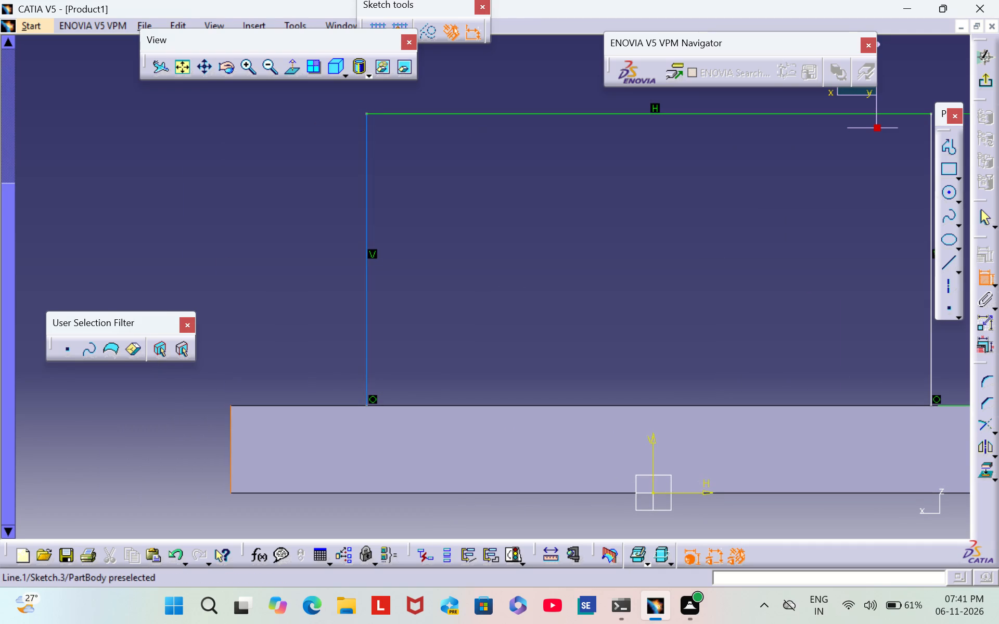
pyautogui.click(366, 356)
pyautogui.click(294, 357)
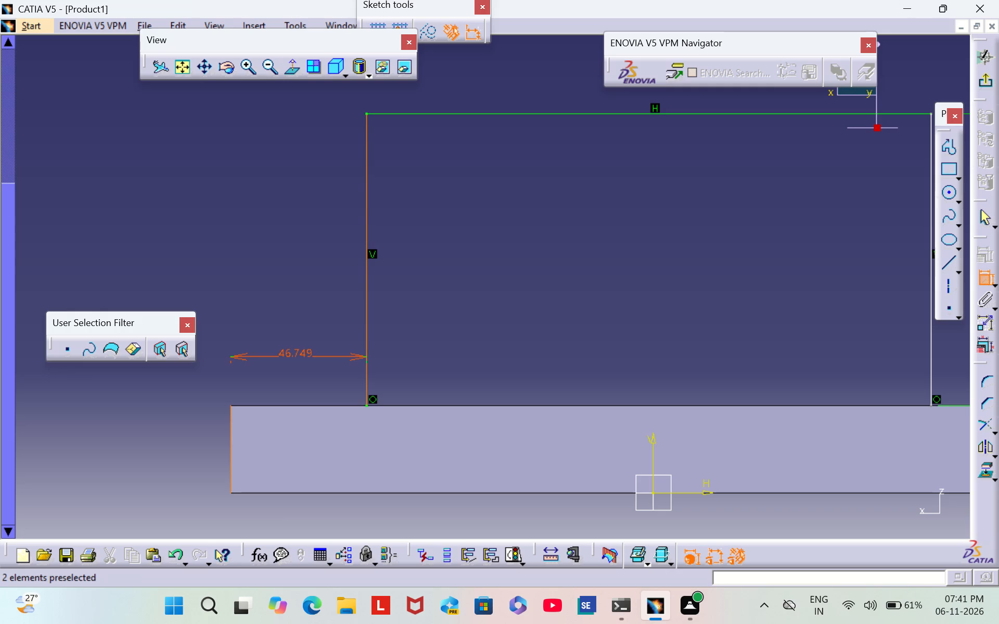
pyautogui.doubleClick(298, 352)
pyautogui.press('BackSpace')
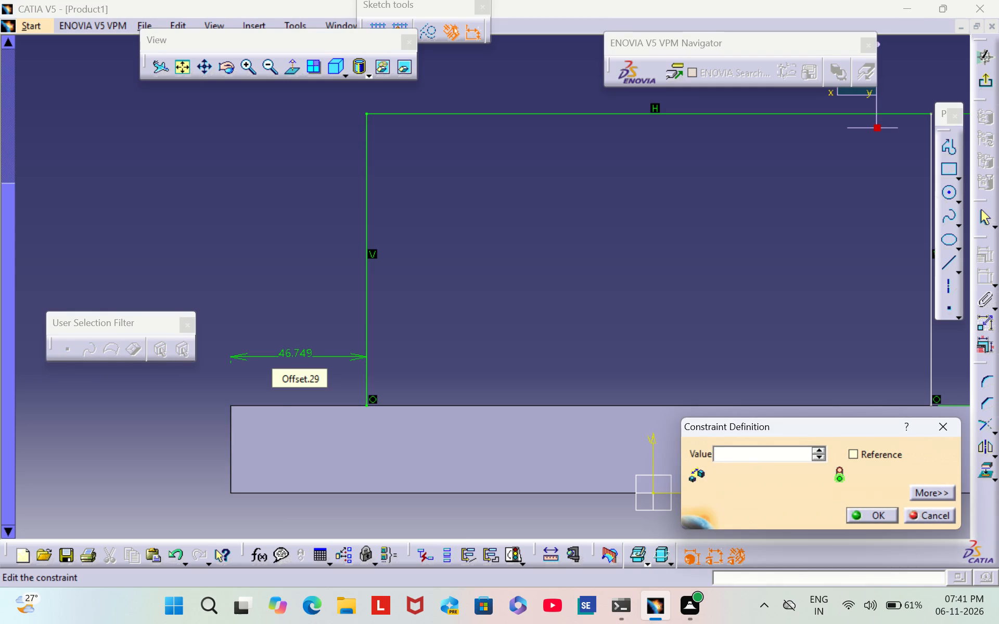
pyautogui.write('60')
pyautogui.press('Return')
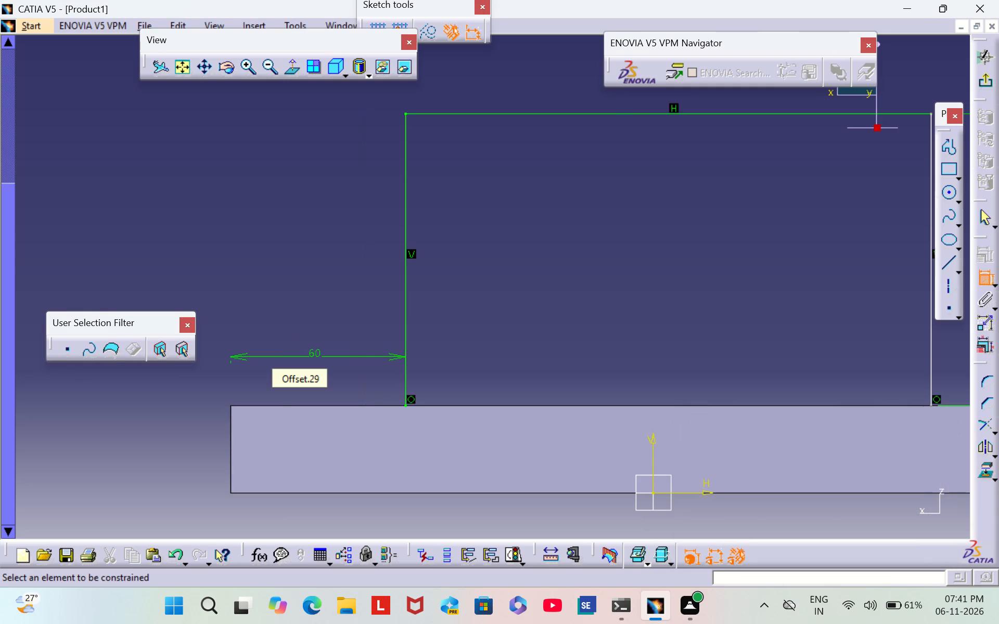
pyautogui.click(290, 288)
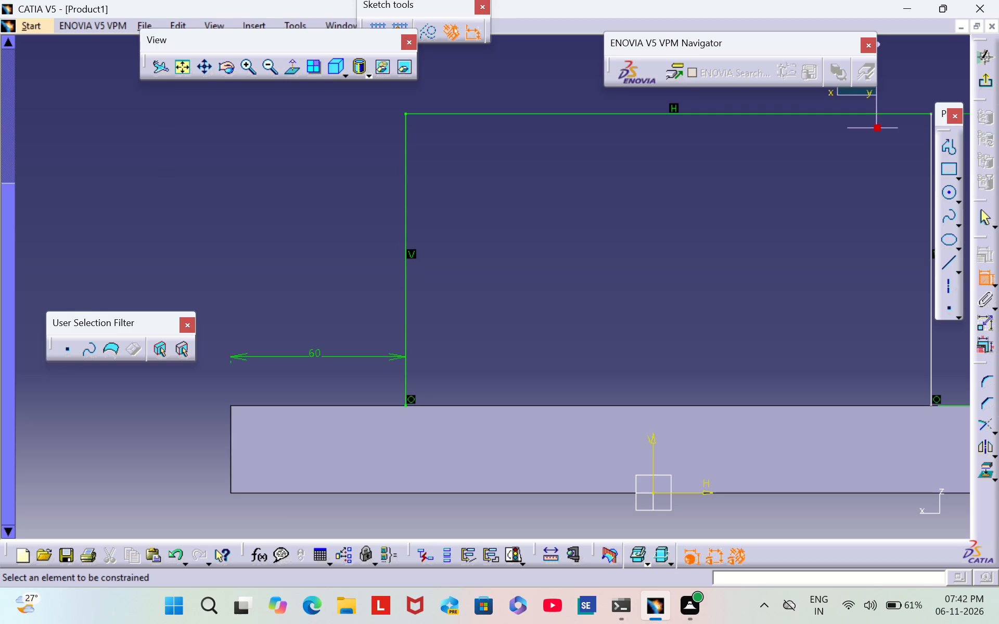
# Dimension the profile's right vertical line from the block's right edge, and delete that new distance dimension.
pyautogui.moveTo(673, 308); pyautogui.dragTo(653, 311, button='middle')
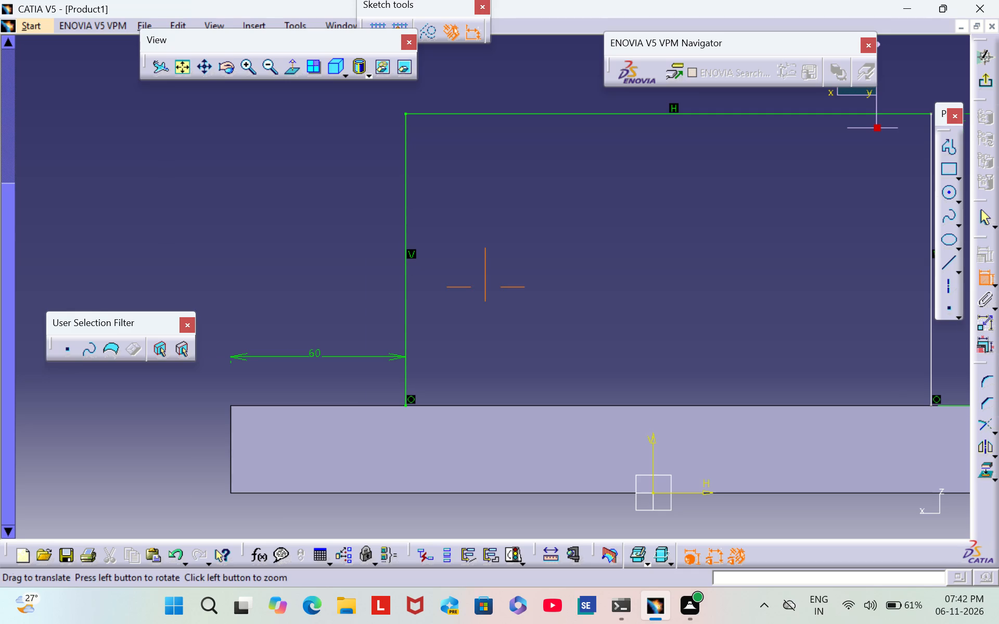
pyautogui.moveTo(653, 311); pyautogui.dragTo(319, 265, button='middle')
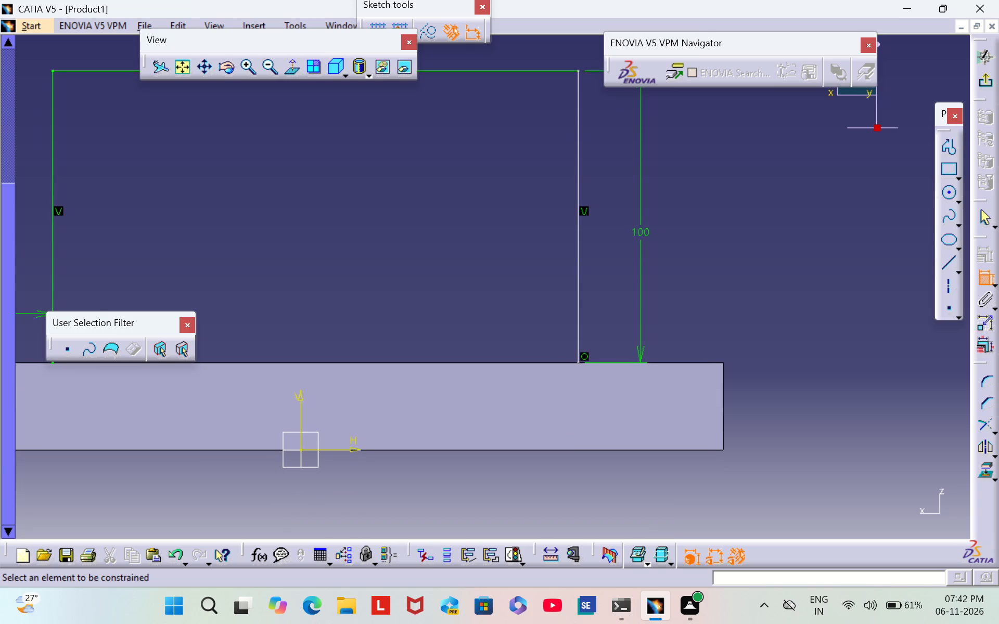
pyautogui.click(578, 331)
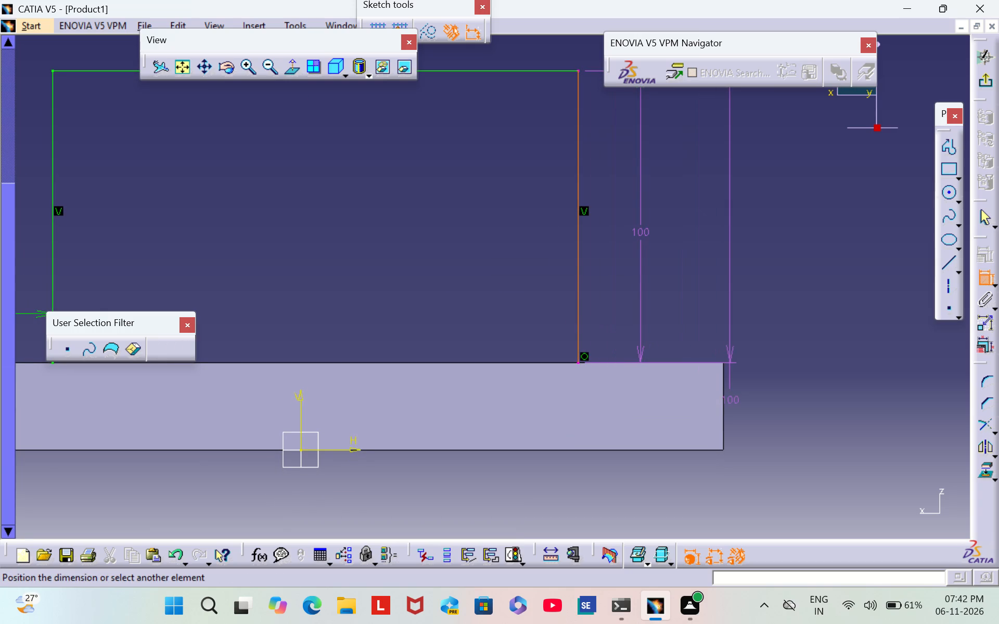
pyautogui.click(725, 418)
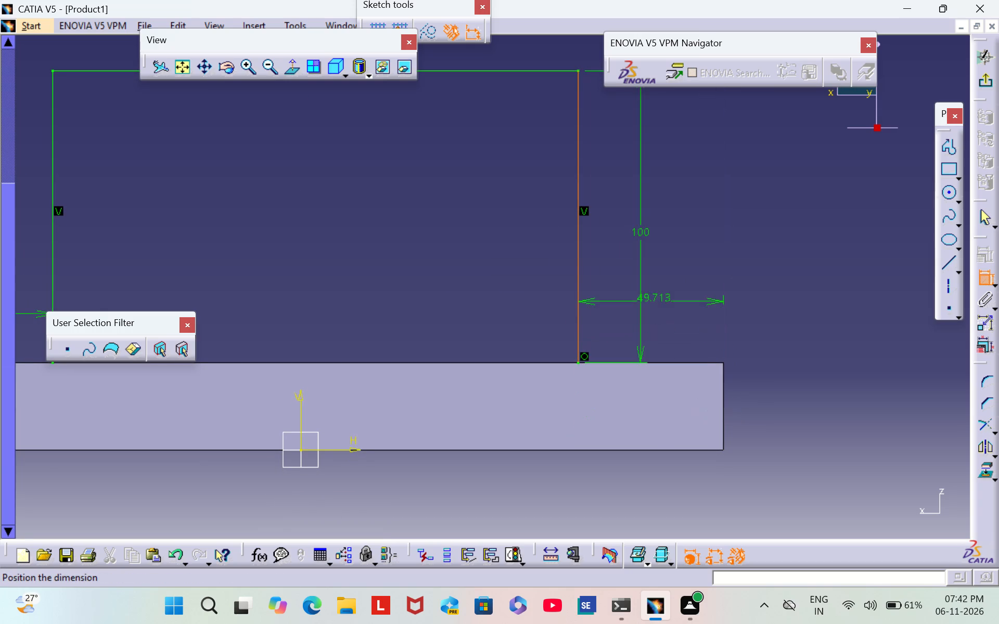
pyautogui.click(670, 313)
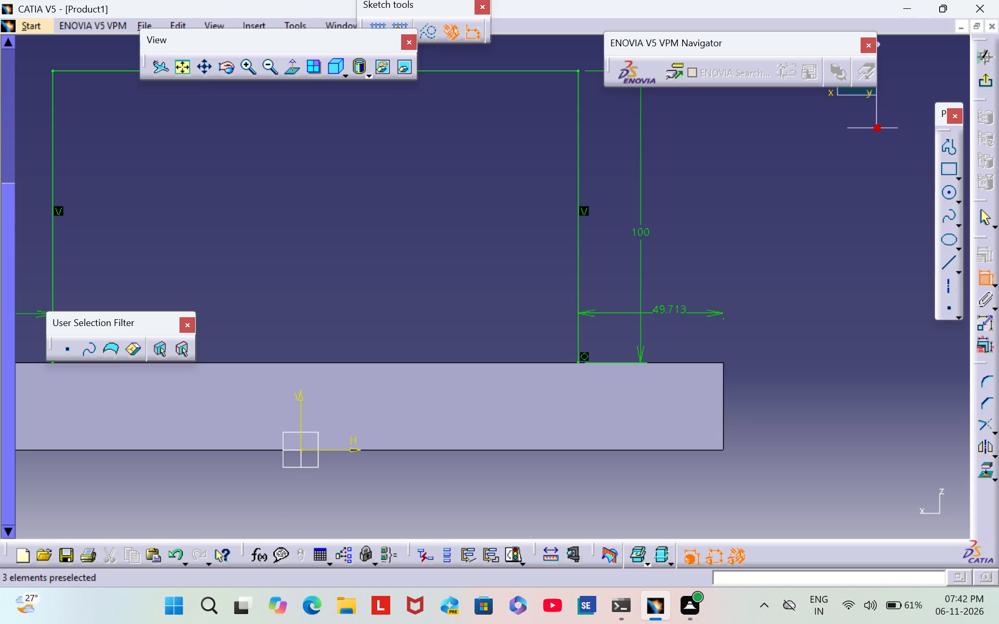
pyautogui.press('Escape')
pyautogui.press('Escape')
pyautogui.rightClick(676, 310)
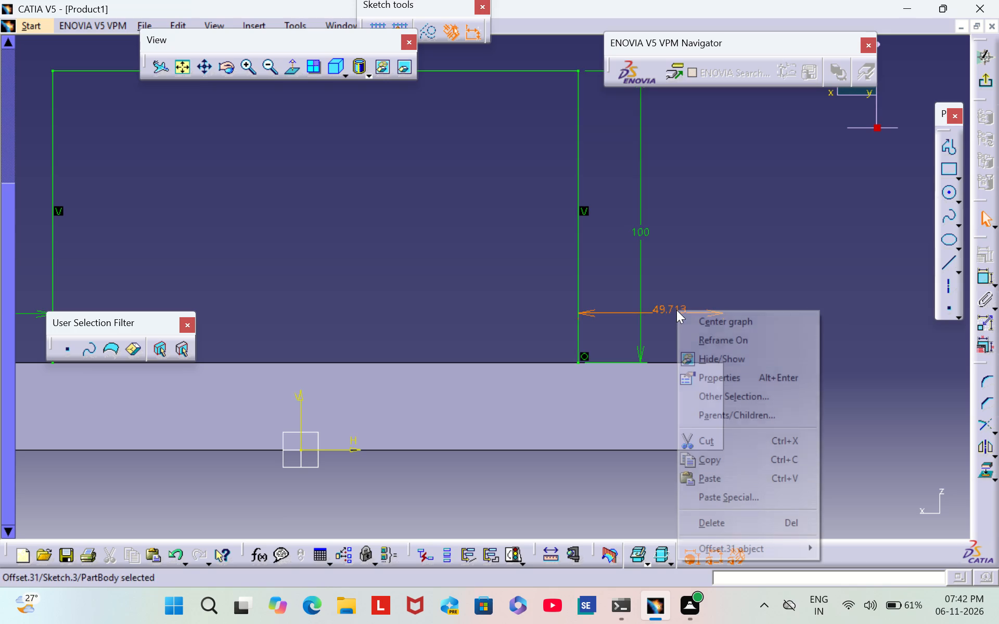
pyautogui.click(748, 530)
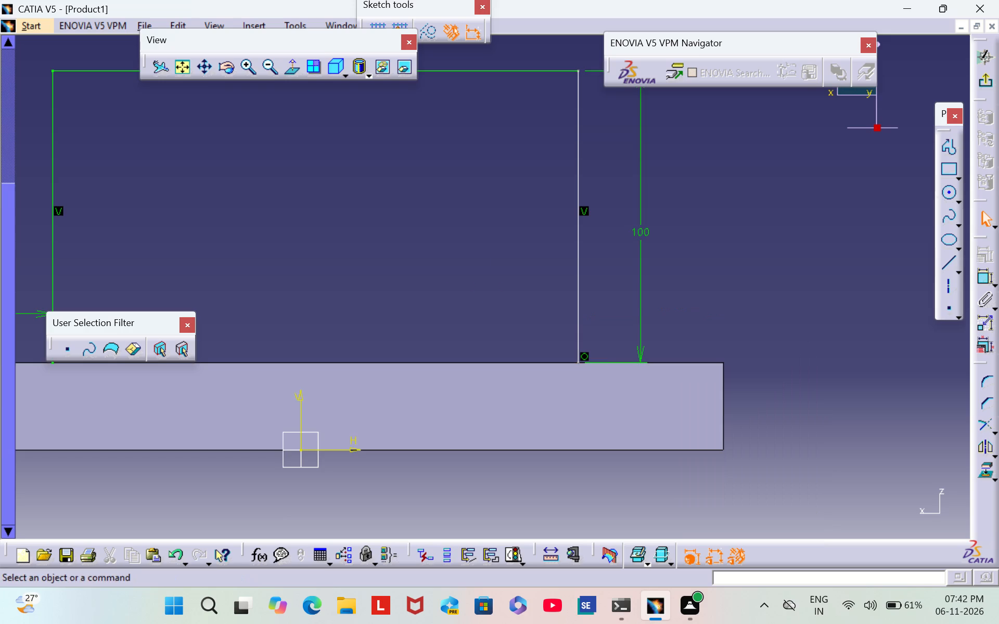
# Dimension the profile's right vertical line from the block's right edge and set the distance to 30 mm.
pyautogui.moveTo(688, 332); pyautogui.dragTo(761, 312, button='middle')
pyautogui.scroll(-1, 688, 332)
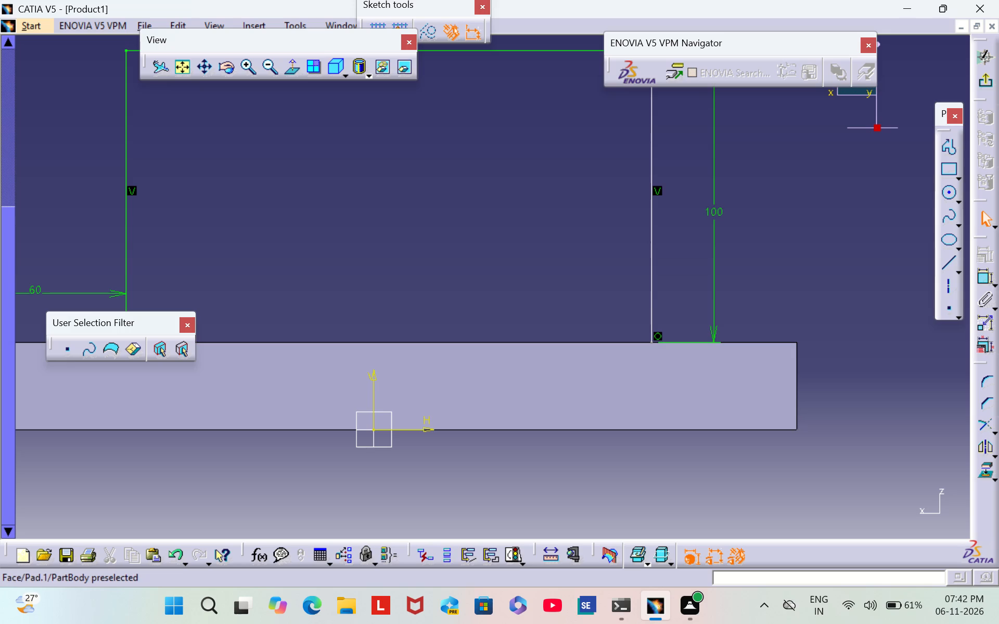
pyautogui.click(989, 277)
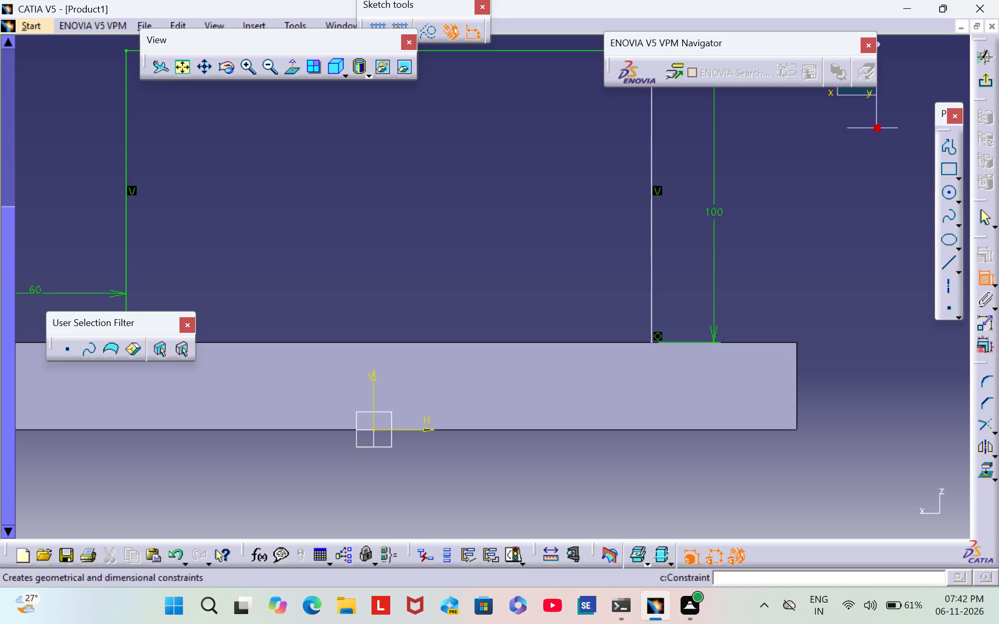
pyautogui.click(650, 282)
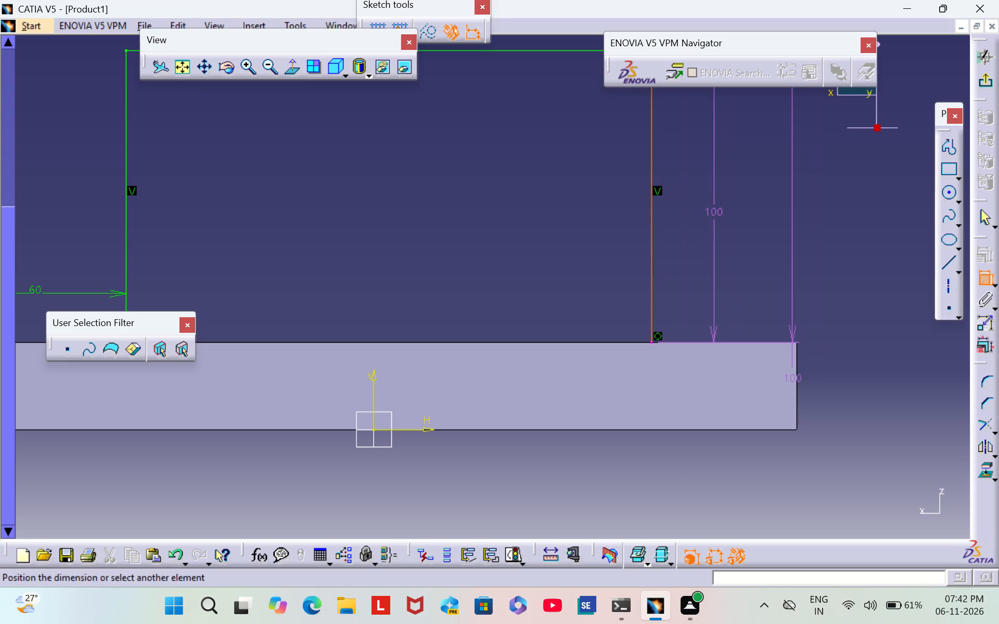
pyautogui.click(797, 393)
pyautogui.click(750, 314)
pyautogui.doubleClick(741, 310)
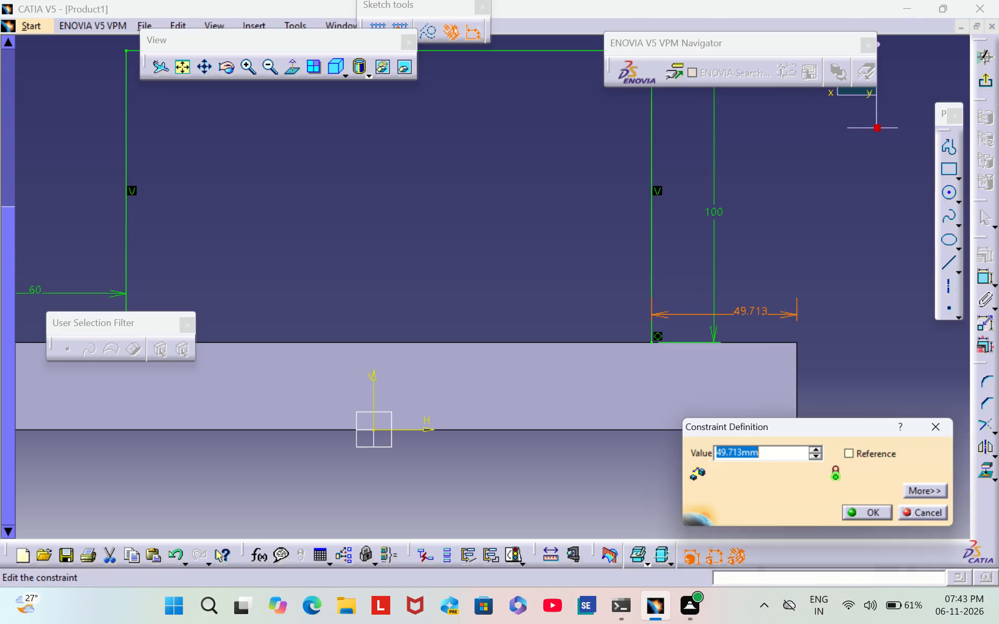
pyautogui.press('BackSpace')
pyautogui.write('30')
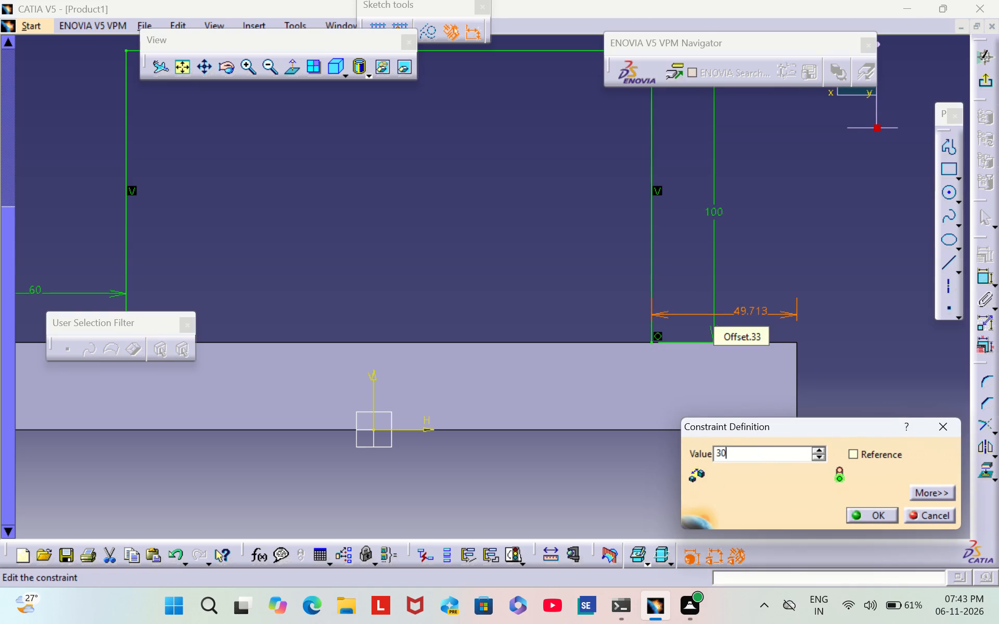
pyautogui.press('Return')
pyautogui.click(818, 272)
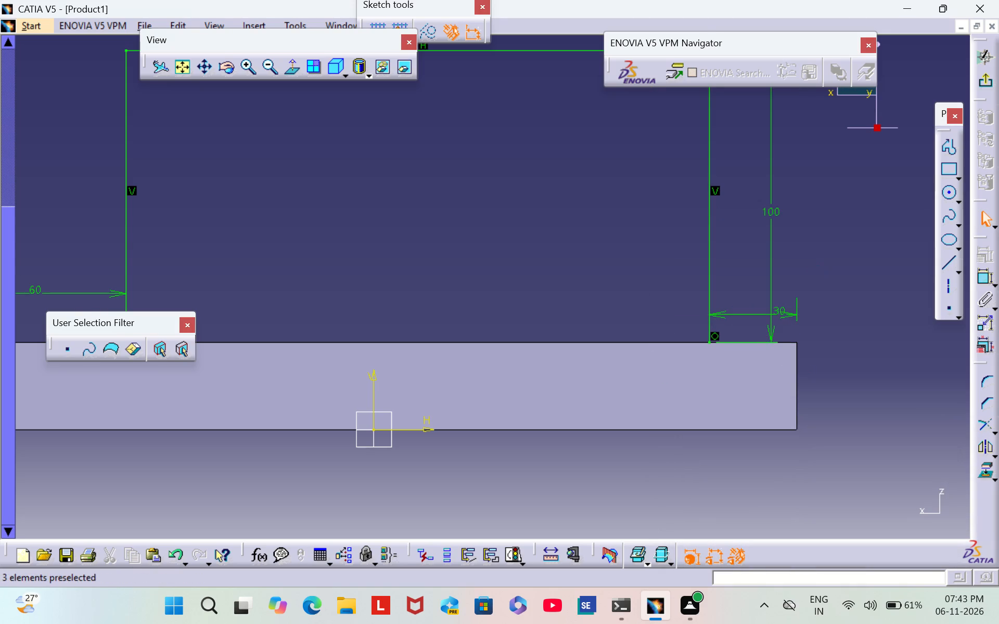
# Reposition the 30 mm dimension so its value sits centred between the profile's right line and the block's right edge.
pyautogui.moveTo(783, 309); pyautogui.dragTo(755, 317)
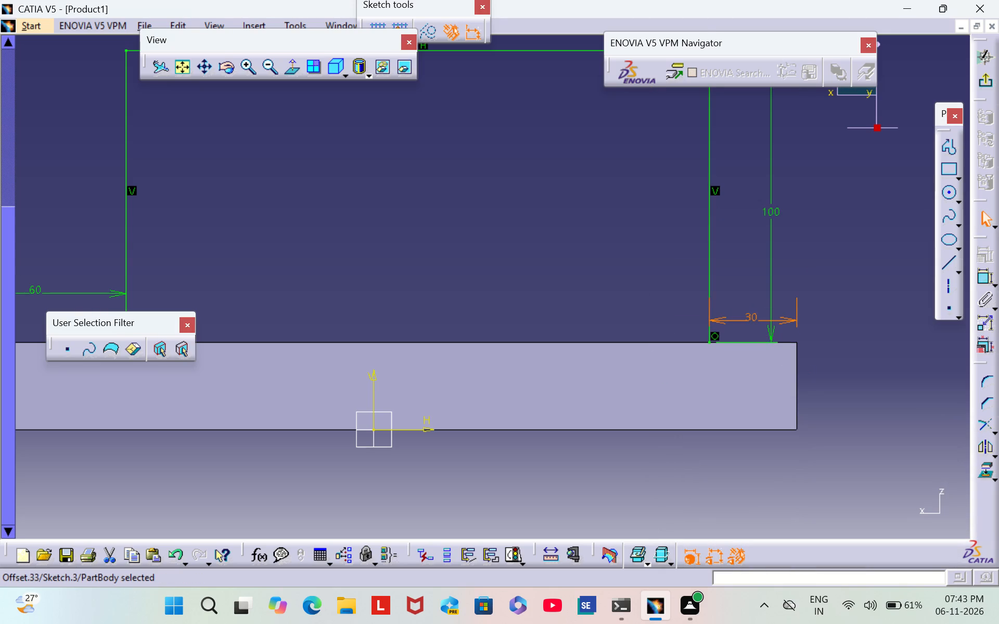
pyautogui.click(818, 236)
pyautogui.moveTo(819, 230); pyautogui.dragTo(853, 322, button='middle')
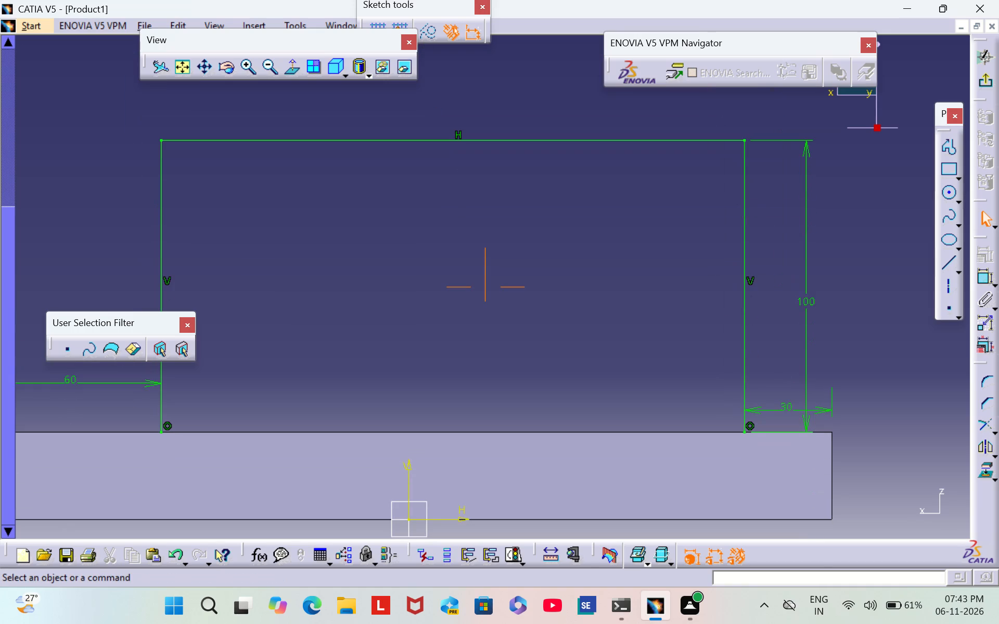
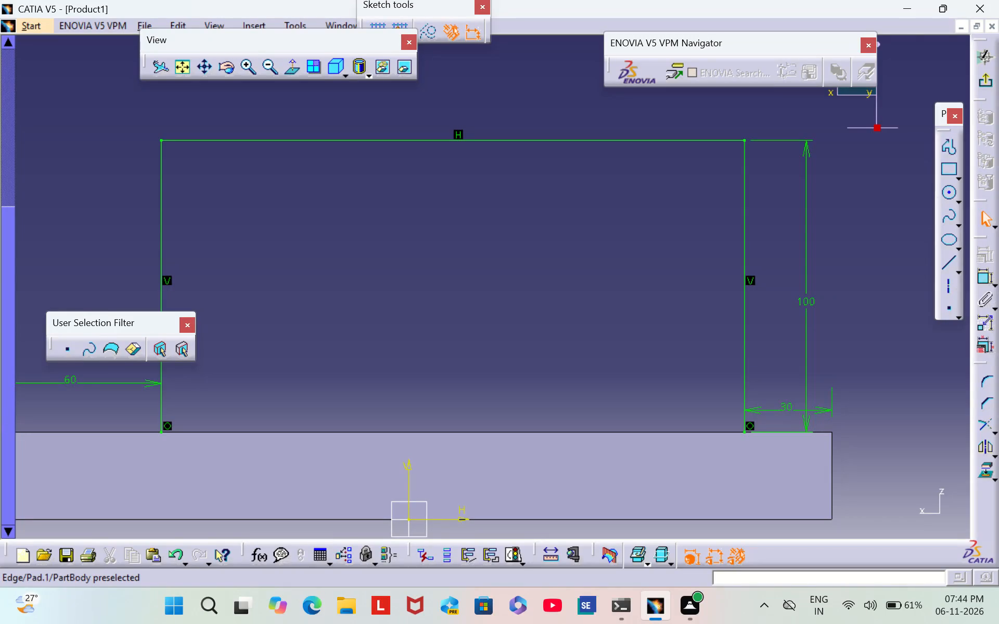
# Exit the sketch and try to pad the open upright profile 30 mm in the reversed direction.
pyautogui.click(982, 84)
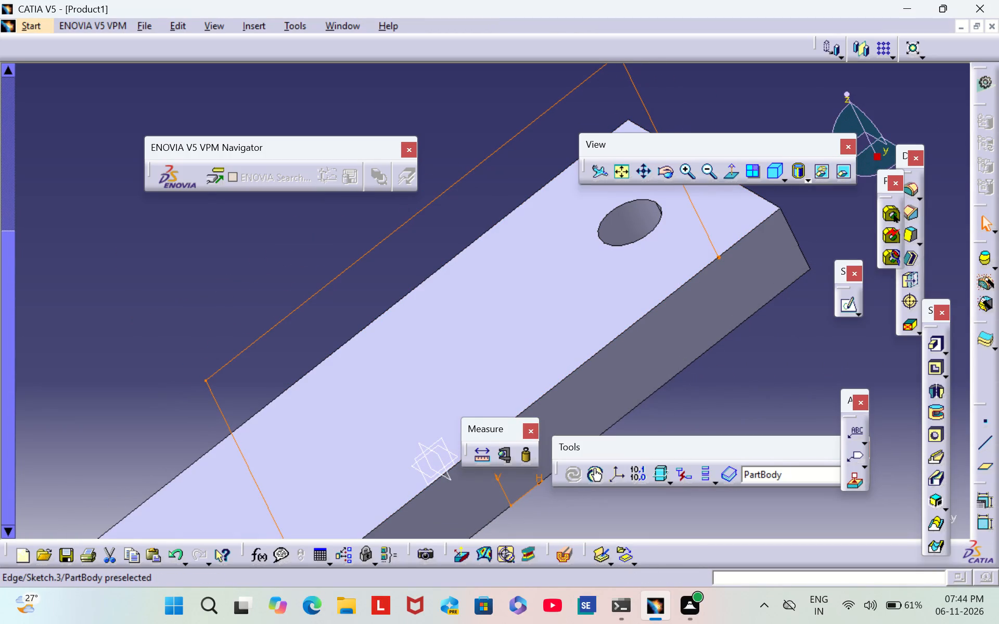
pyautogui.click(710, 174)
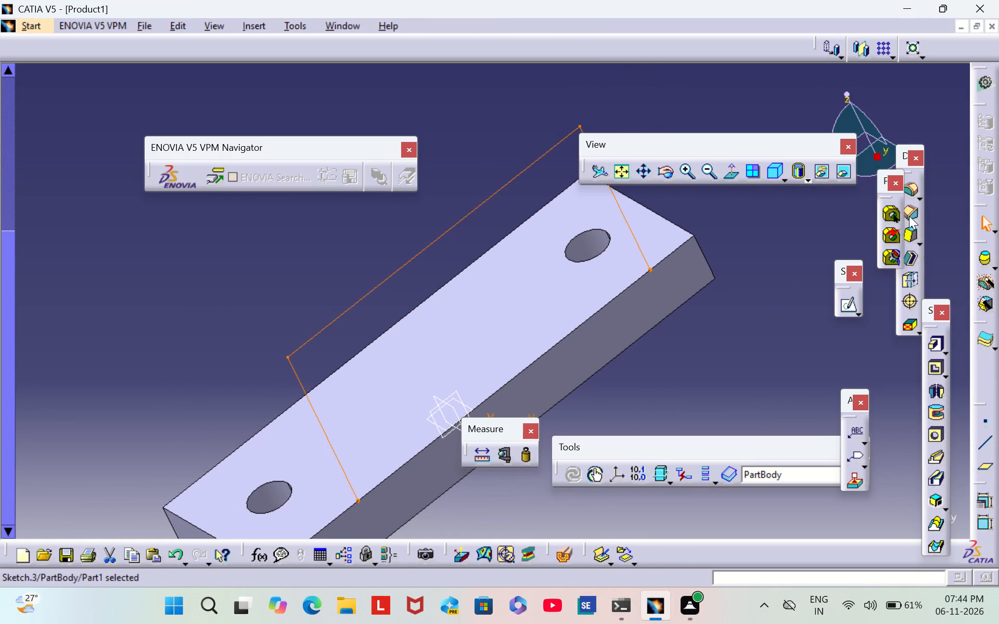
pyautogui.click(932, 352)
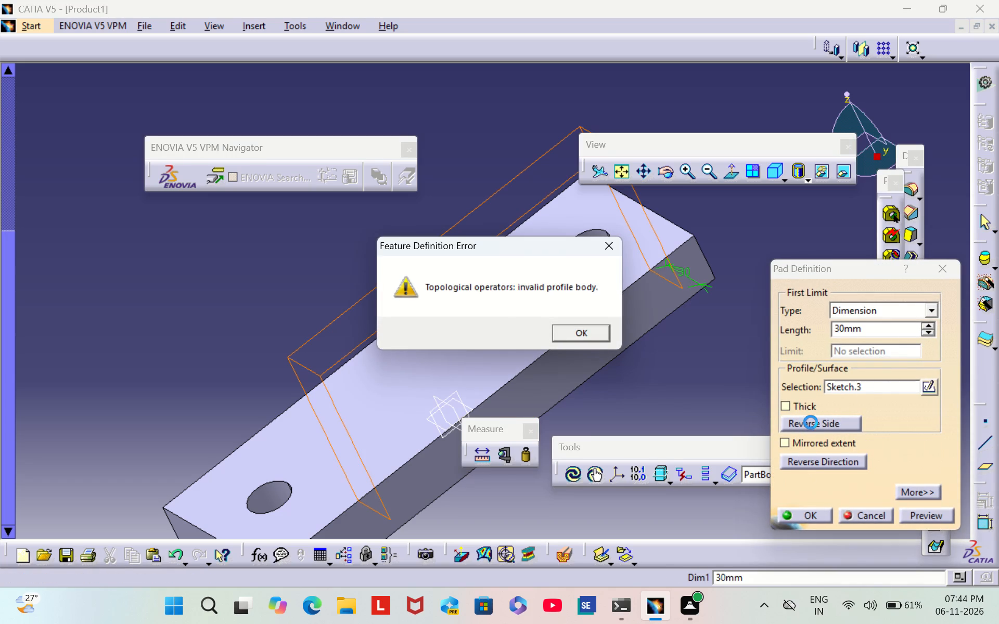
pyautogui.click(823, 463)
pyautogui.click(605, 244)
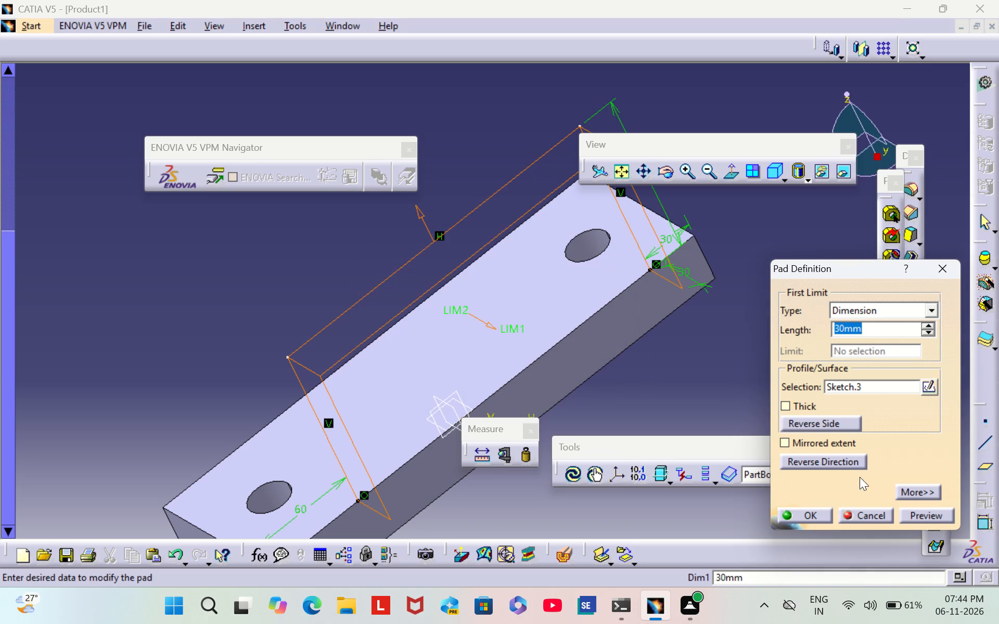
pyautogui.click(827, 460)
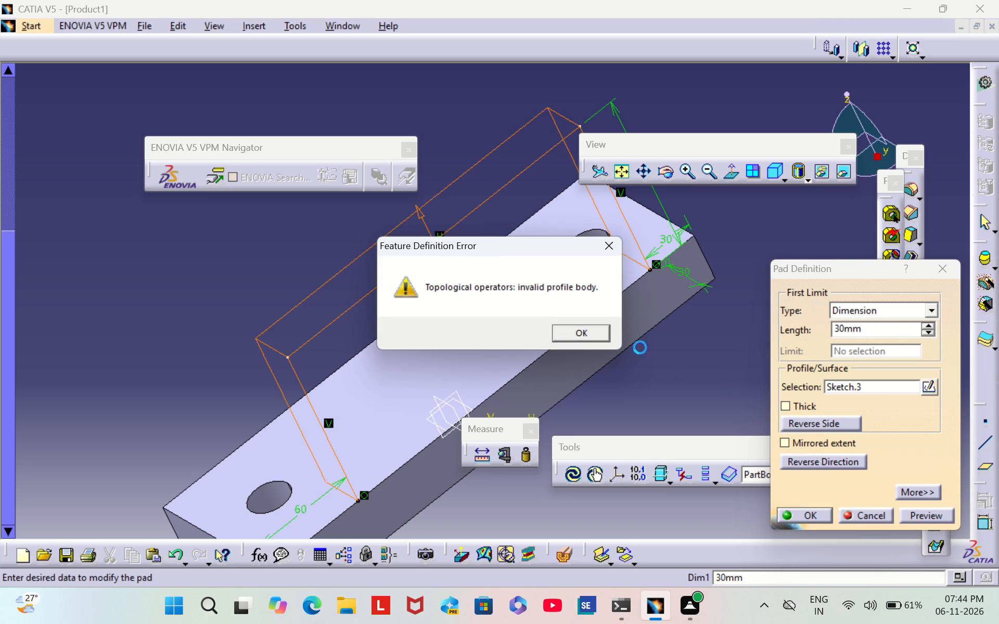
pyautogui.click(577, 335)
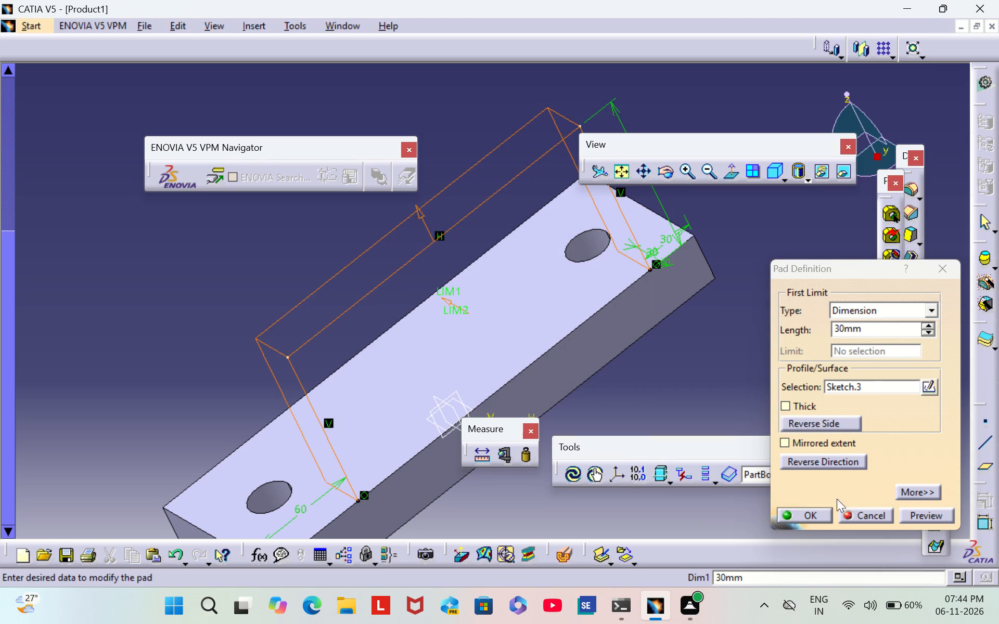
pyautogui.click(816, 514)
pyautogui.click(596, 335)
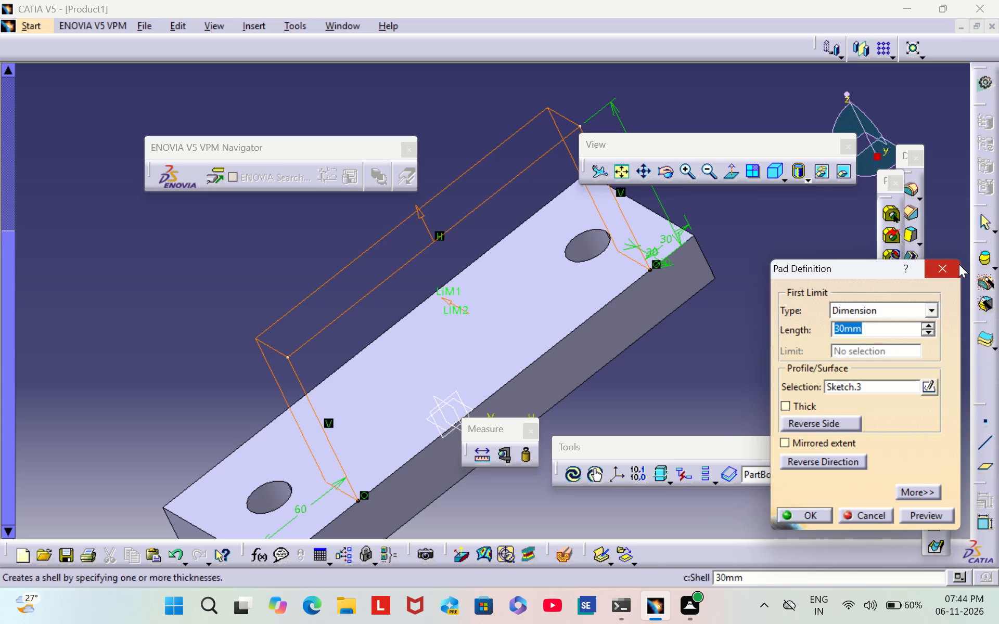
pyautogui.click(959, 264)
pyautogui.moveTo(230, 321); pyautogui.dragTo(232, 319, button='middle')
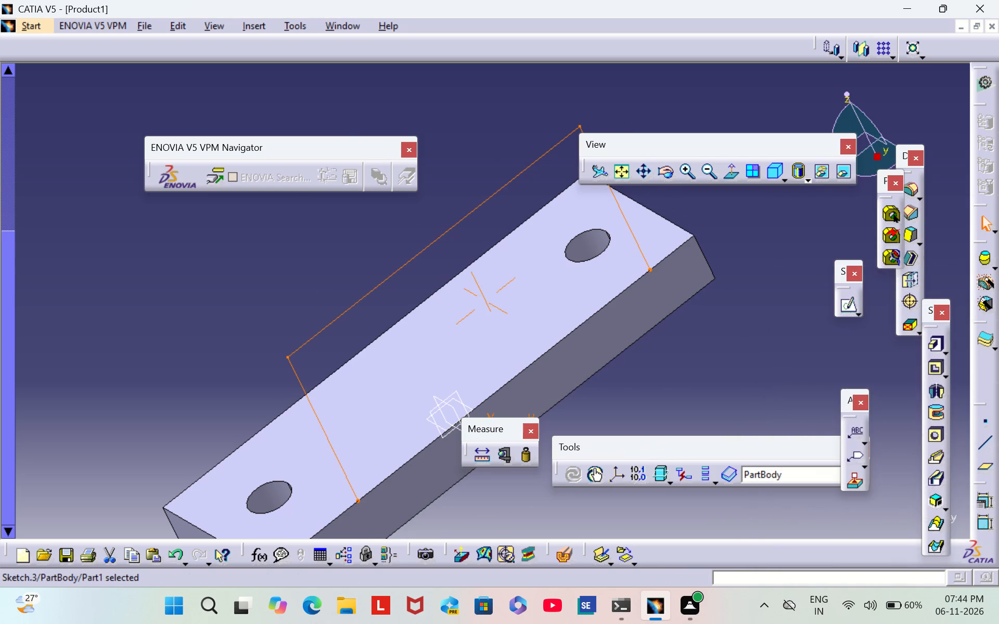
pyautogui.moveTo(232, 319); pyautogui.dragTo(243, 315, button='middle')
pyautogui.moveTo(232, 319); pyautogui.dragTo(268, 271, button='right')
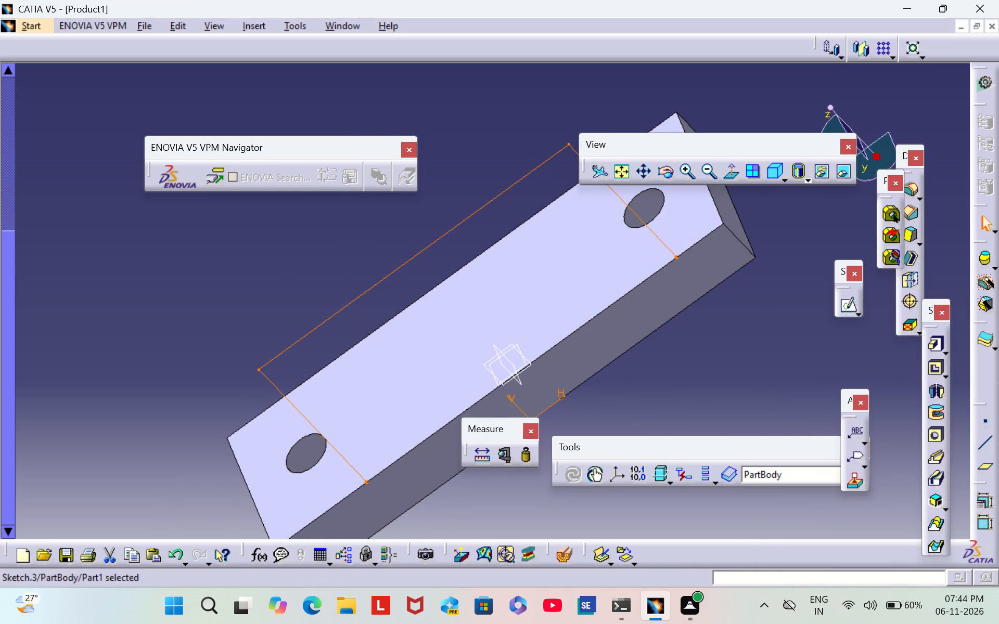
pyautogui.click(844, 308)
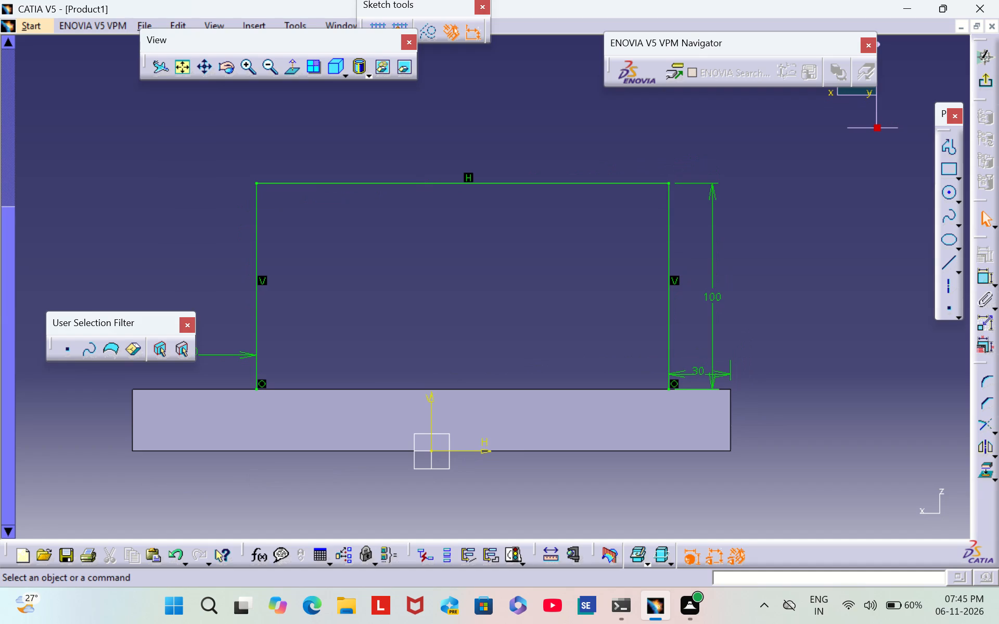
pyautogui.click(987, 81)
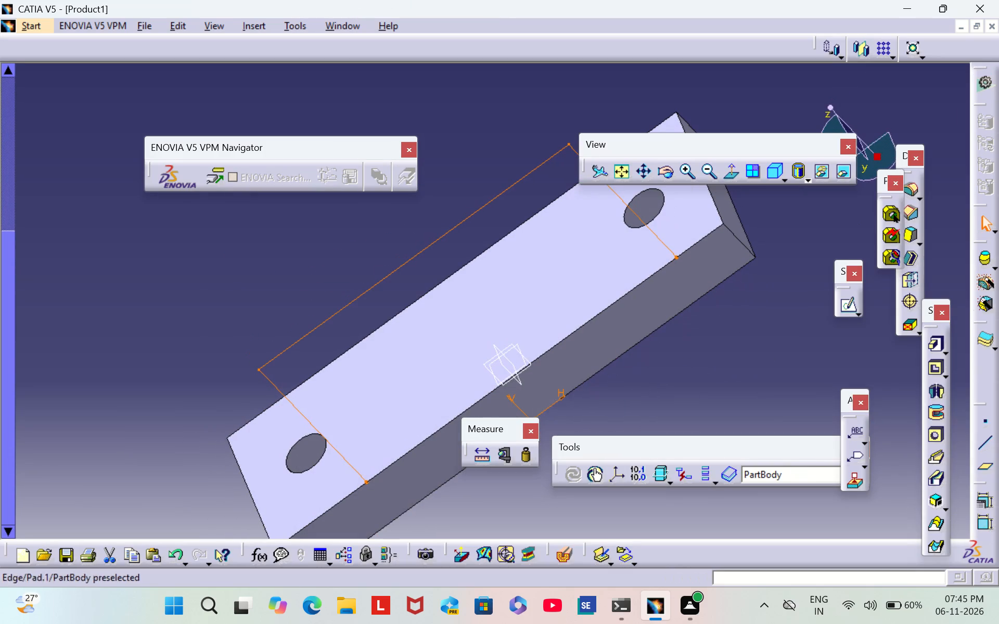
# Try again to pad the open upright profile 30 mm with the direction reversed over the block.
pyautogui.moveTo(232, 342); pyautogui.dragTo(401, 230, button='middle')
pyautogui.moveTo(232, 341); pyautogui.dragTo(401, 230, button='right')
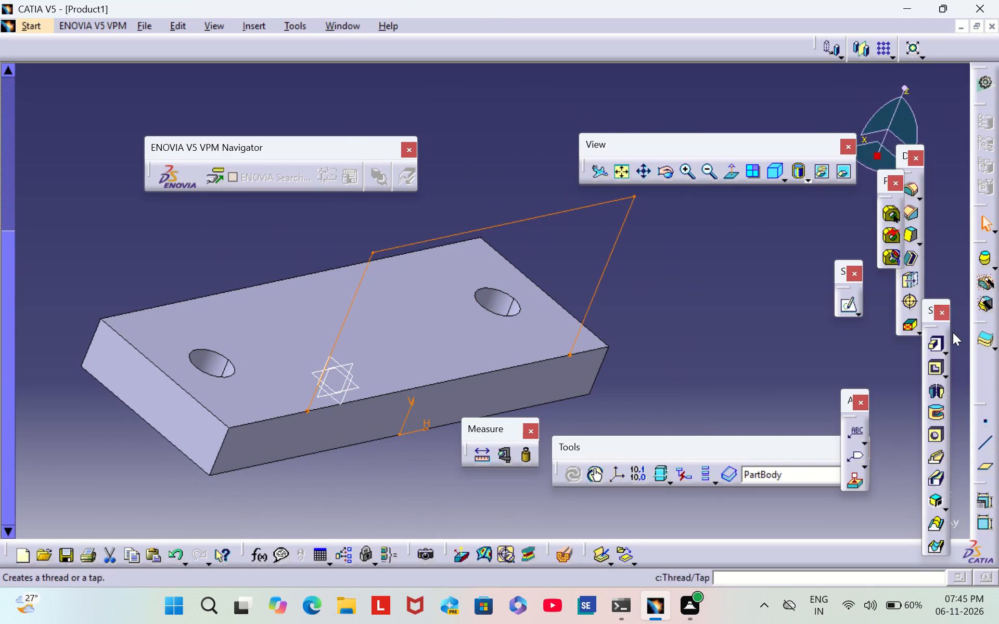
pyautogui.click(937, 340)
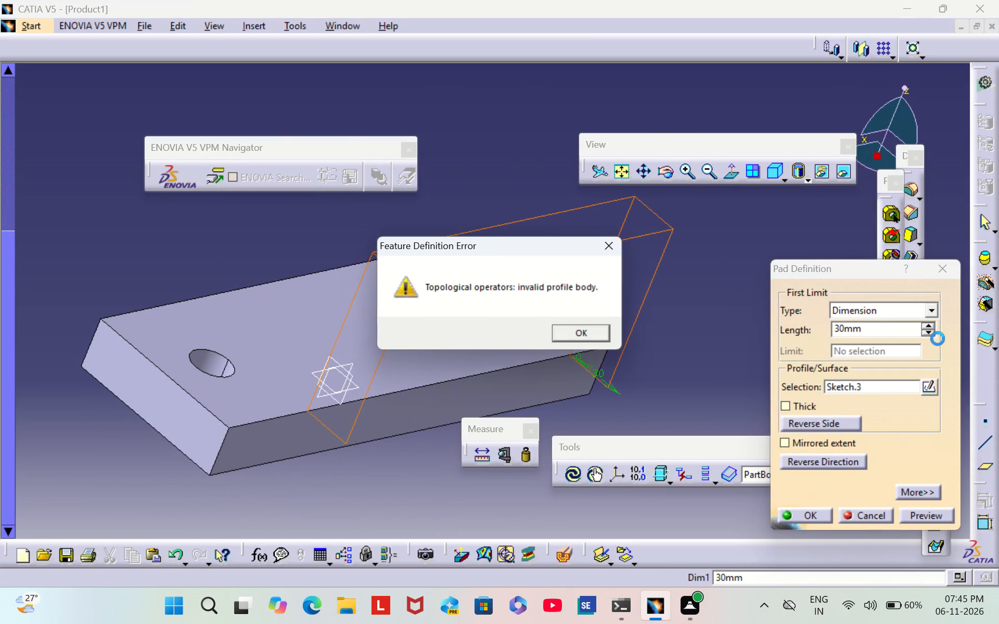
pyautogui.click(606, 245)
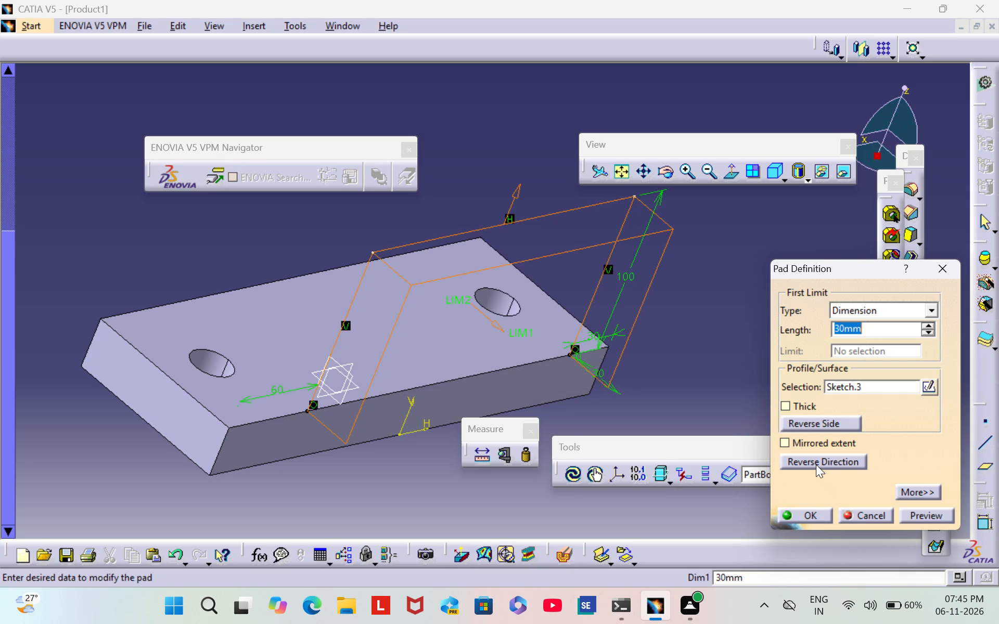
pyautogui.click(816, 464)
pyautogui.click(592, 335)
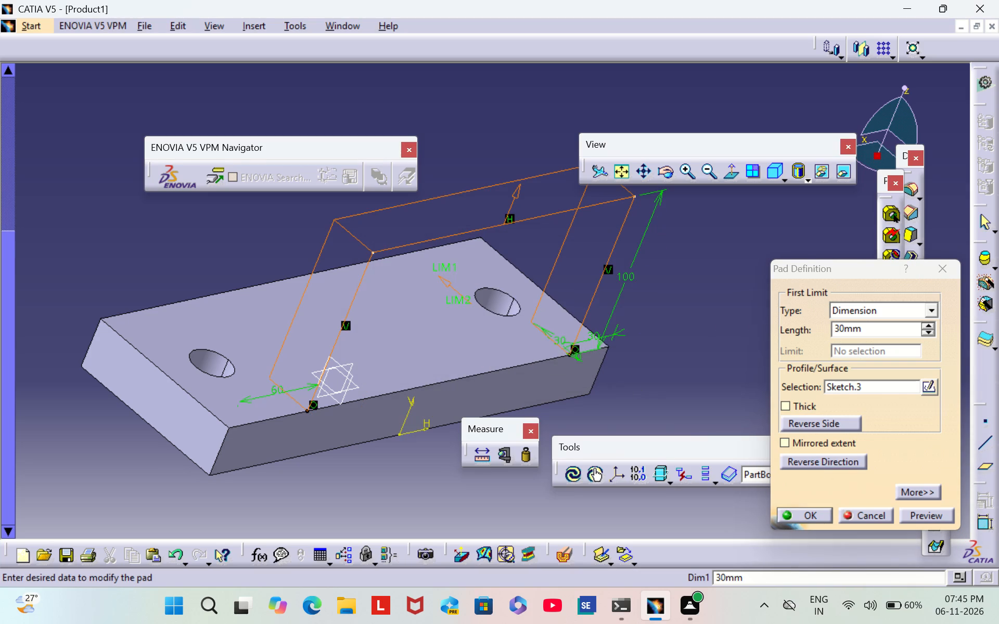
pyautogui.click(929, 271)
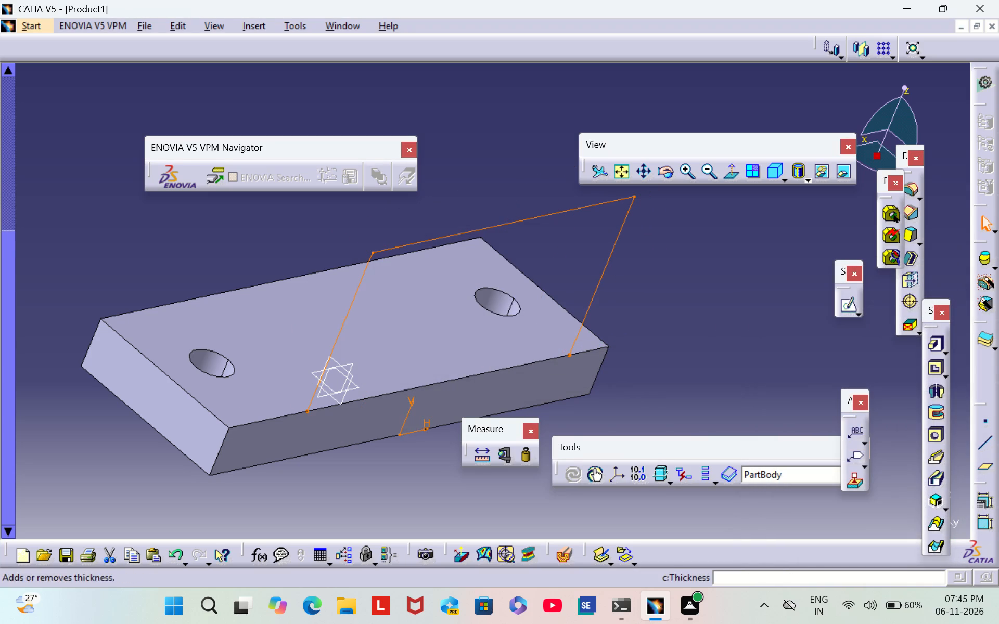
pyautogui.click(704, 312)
# Reopen the upright profile's sketch and project the block's top edge onto the sketch plane.
pyautogui.moveTo(771, 295); pyautogui.dragTo(621, 362, button='middle')
pyautogui.moveTo(771, 293); pyautogui.dragTo(621, 362, button='right')
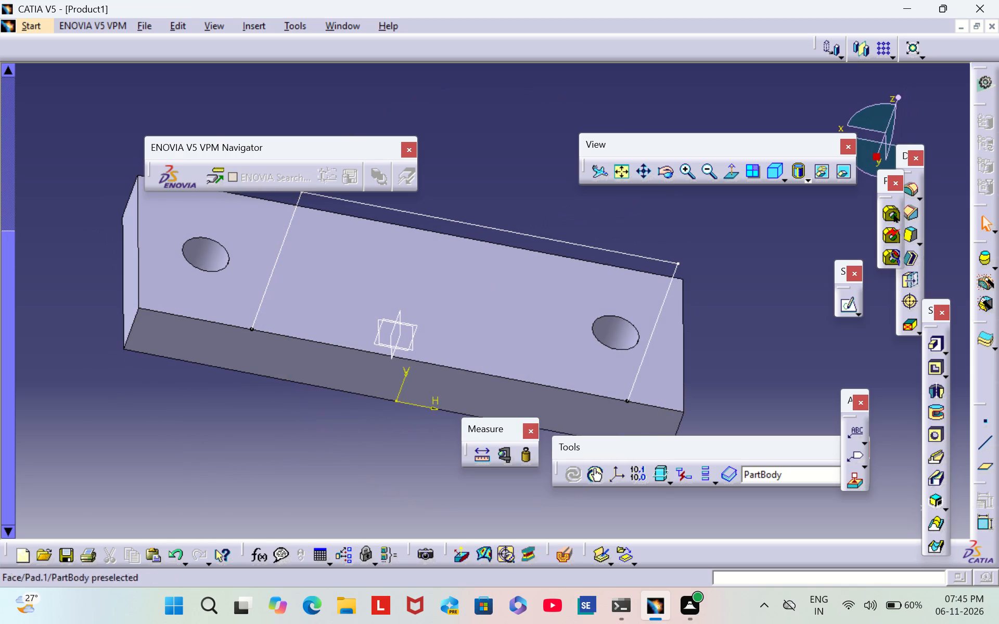
pyautogui.click(848, 302)
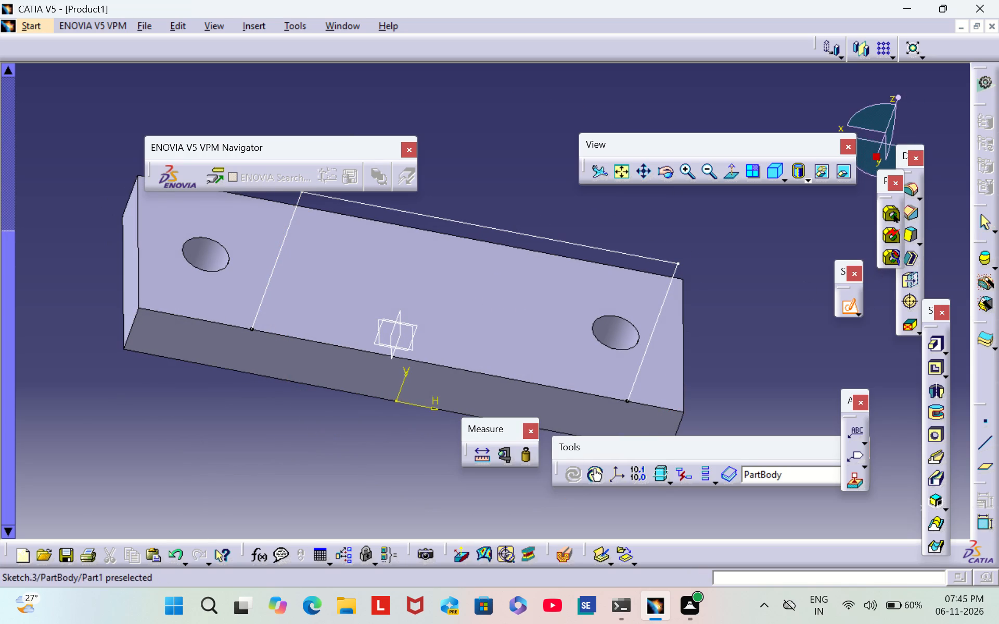
pyautogui.click(629, 257)
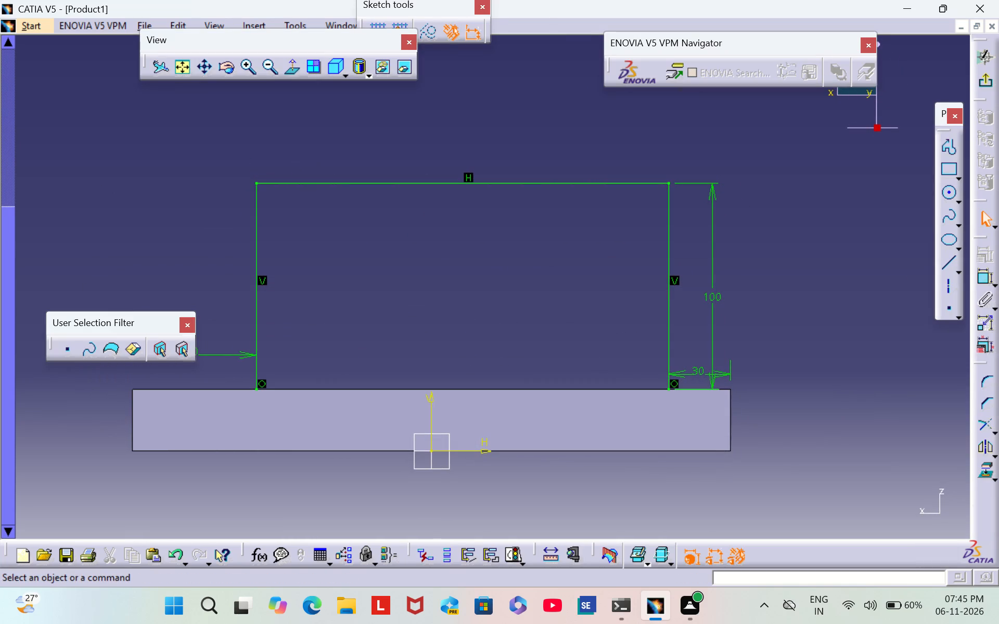
pyautogui.doubleClick(982, 472)
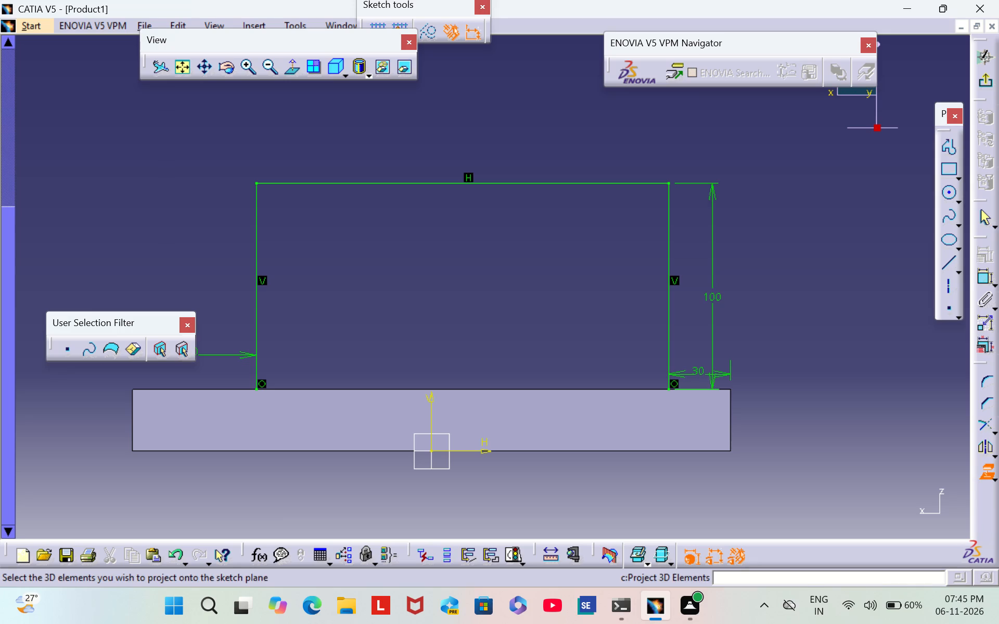
pyautogui.click(482, 387)
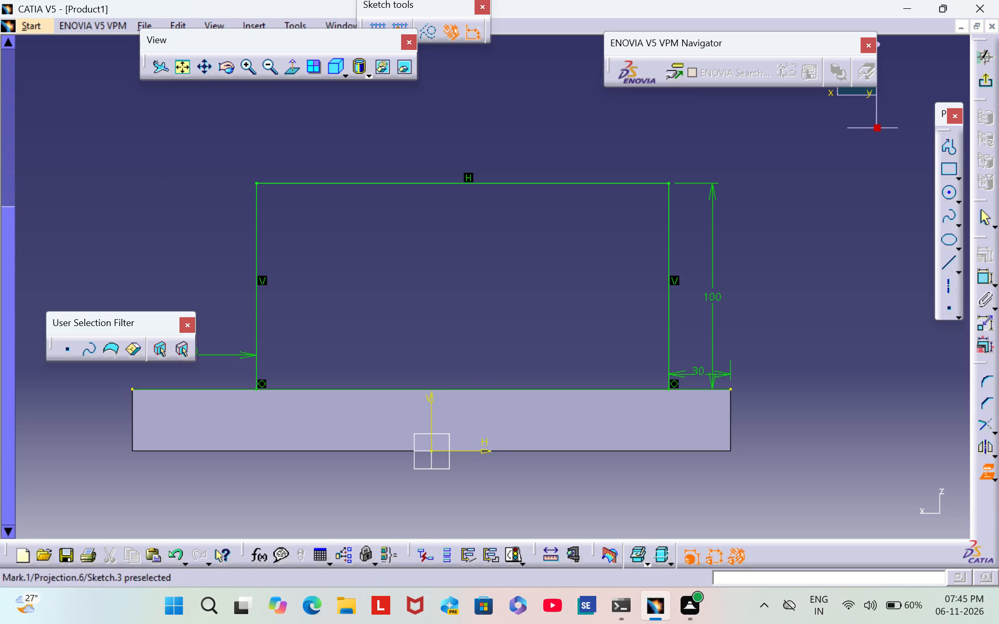
pyautogui.click(841, 374)
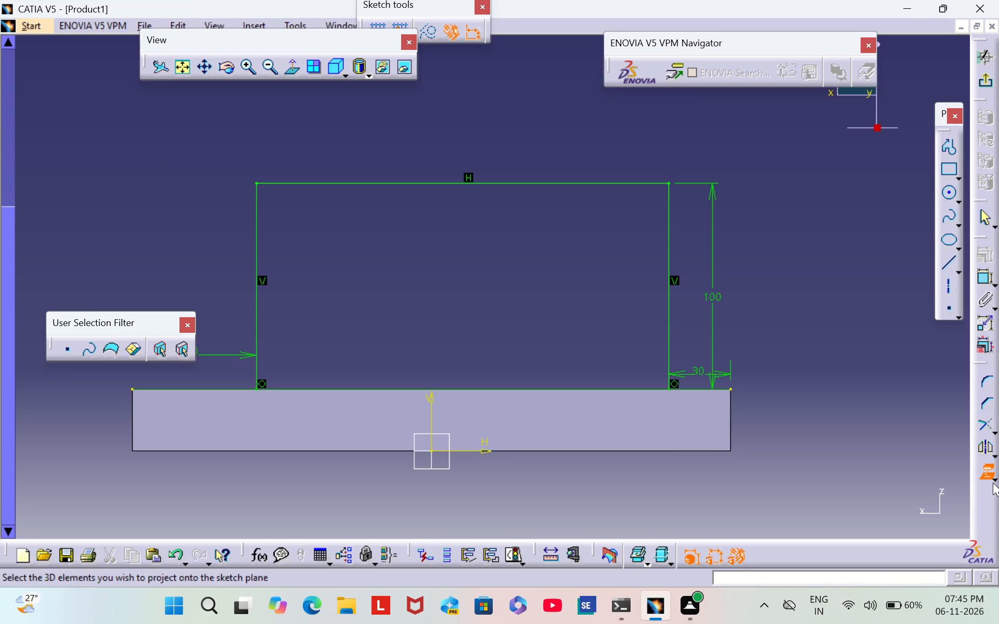
pyautogui.click(990, 474)
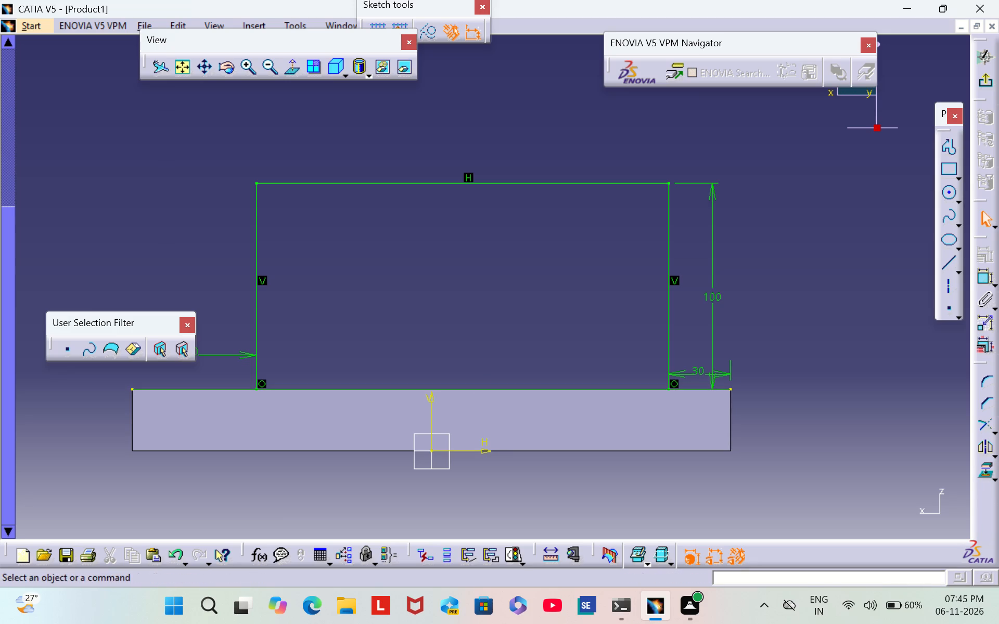
# Quick-trim both overhanging ends of the projected edge outside the profile's vertical lines, and exit the sketch.
pyautogui.click(877, 339)
pyautogui.click(143, 477)
pyautogui.scroll(-1, 831, 372)
pyautogui.moveTo(831, 372); pyautogui.dragTo(787, 433, button='middle')
pyautogui.moveTo(831, 372); pyautogui.dragTo(787, 433, button='right')
pyautogui.click(792, 368)
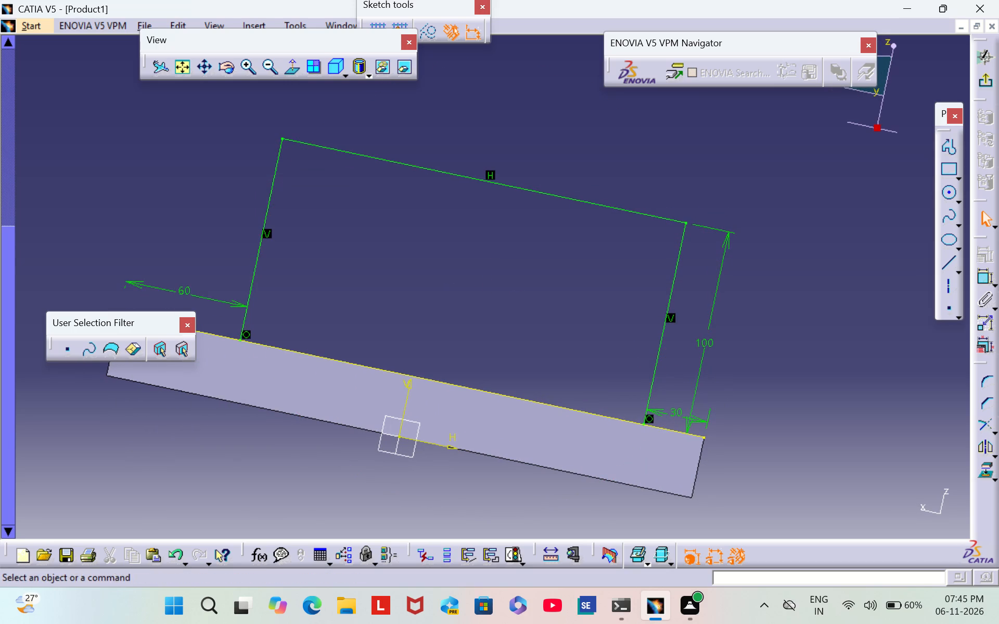
pyautogui.moveTo(327, 450); pyautogui.dragTo(452, 451, button='middle')
pyautogui.moveTo(336, 450); pyautogui.dragTo(452, 451, button='right')
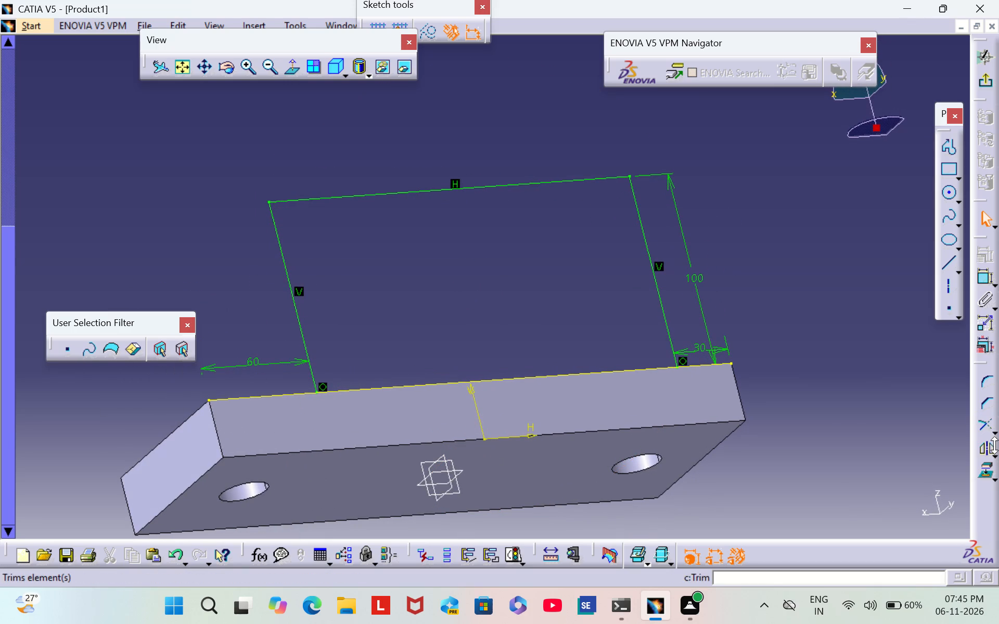
pyautogui.click(995, 430)
pyautogui.doubleClick(941, 450)
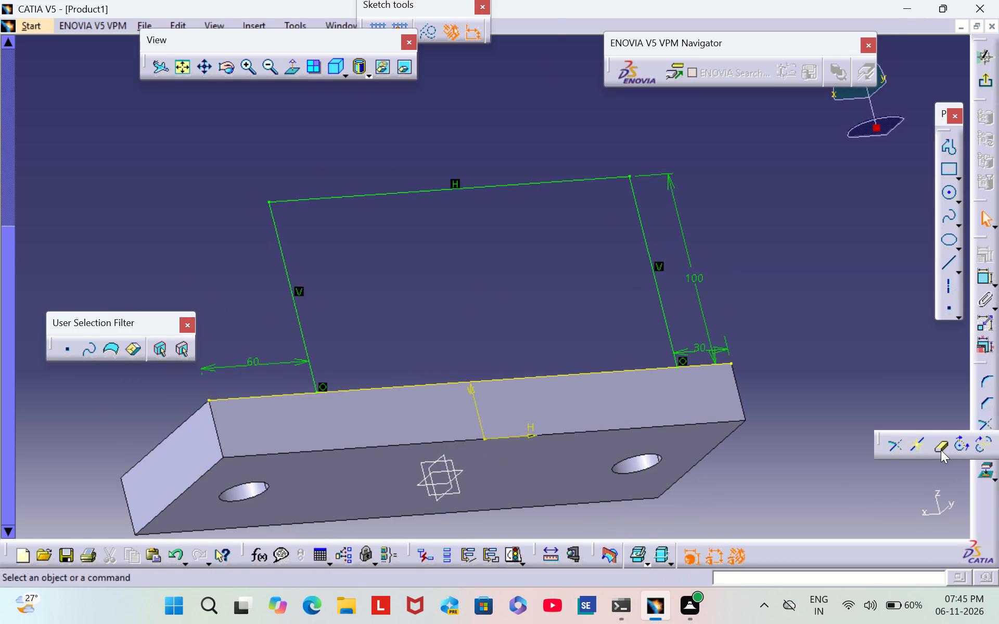
pyautogui.click(699, 365)
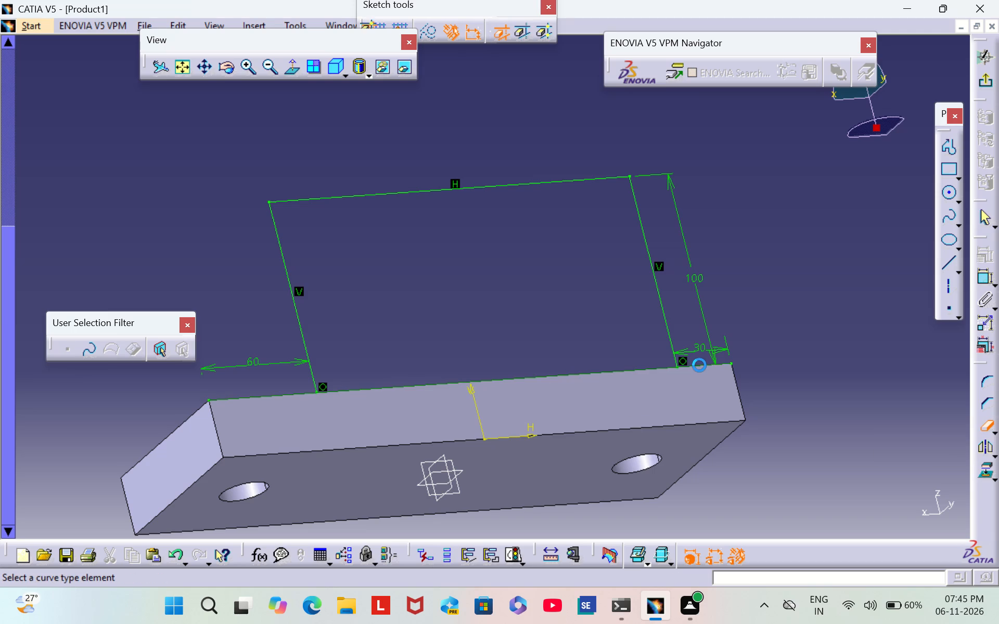
pyautogui.click(248, 396)
pyautogui.click(984, 82)
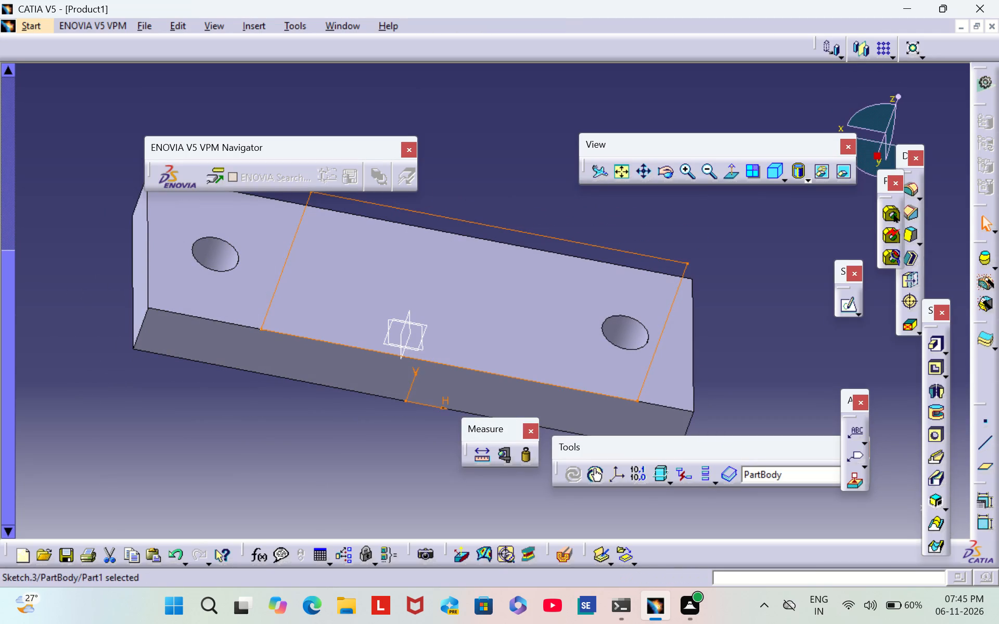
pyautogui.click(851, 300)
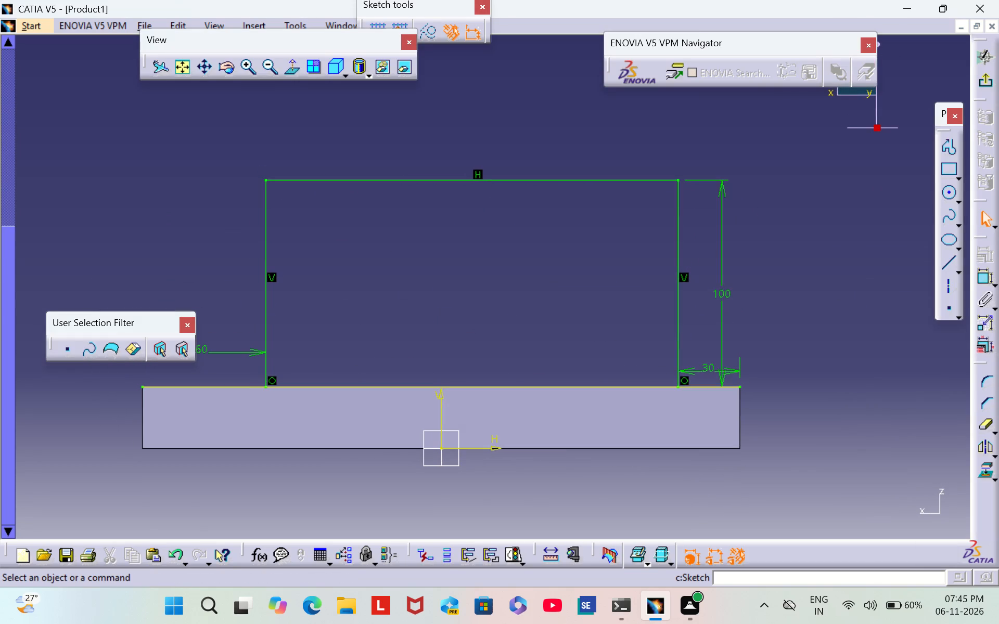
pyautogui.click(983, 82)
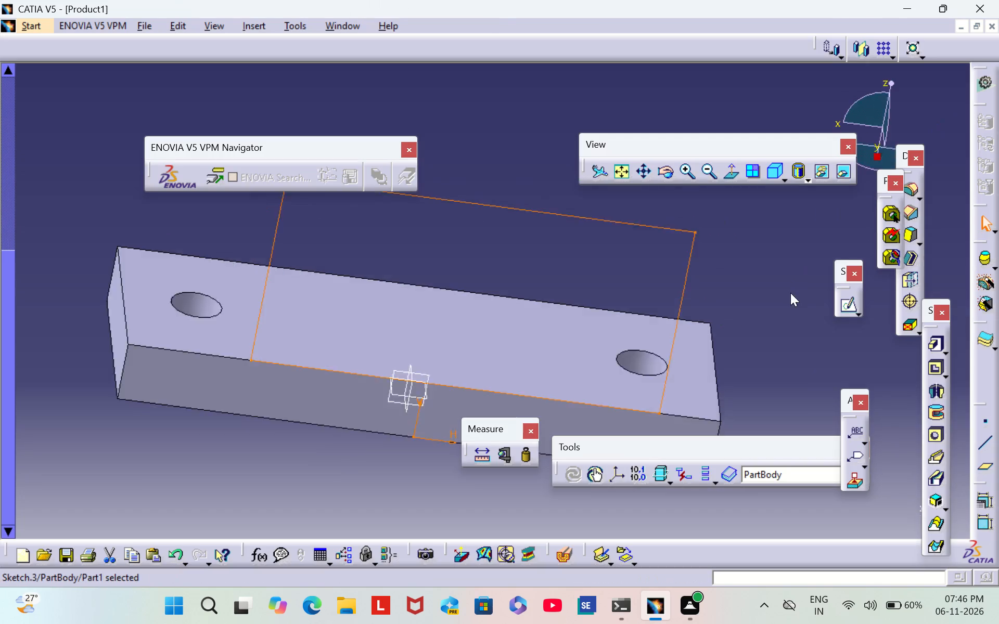
# Pad the closed upright profile by 30 mm, keeping the default extrusion direction.
pyautogui.click(932, 347)
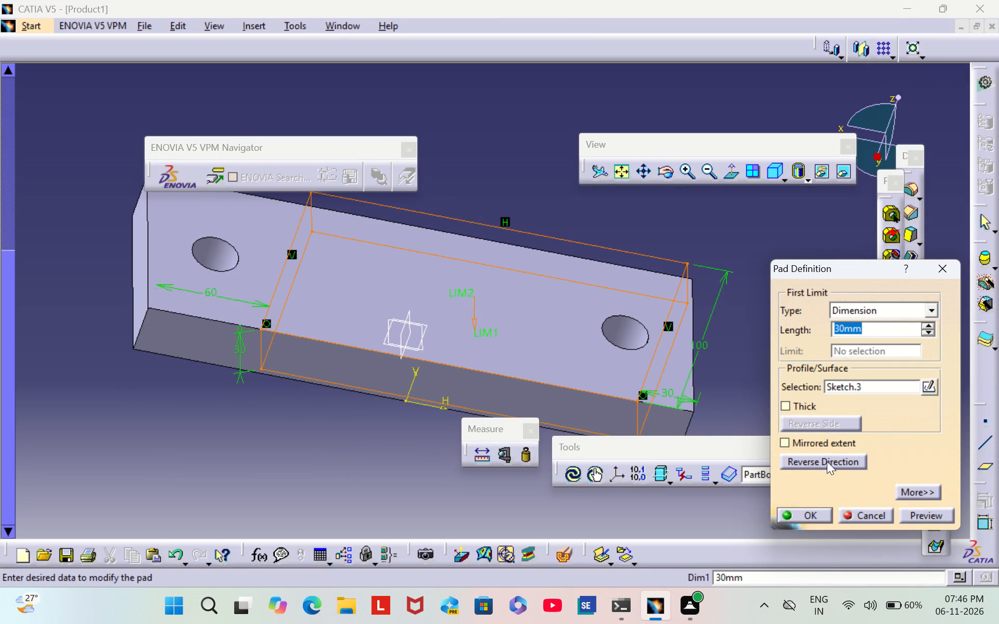
pyautogui.click(827, 461)
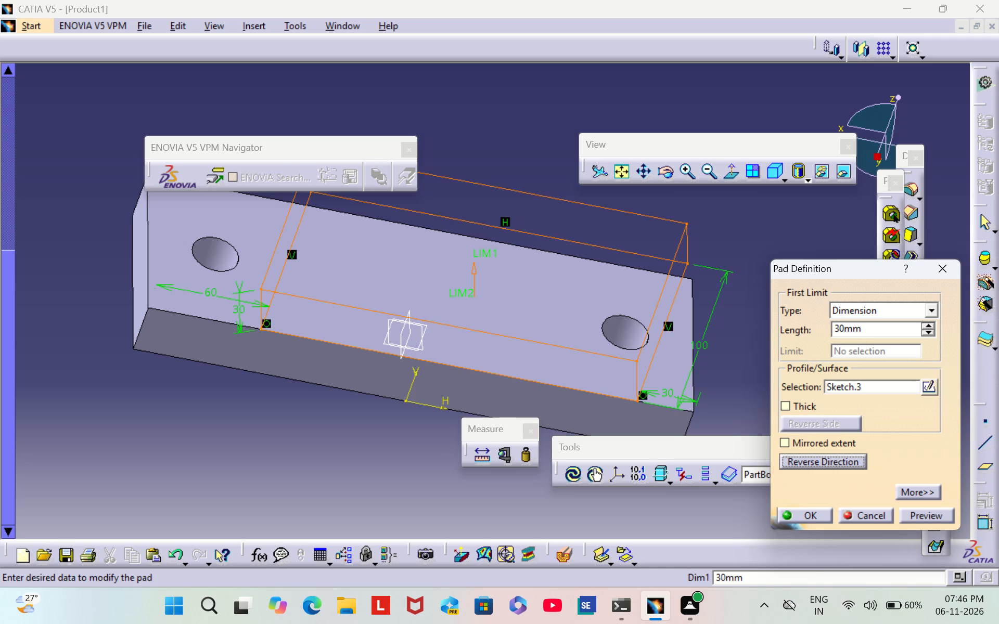
pyautogui.write('25')
pyautogui.press('Return')
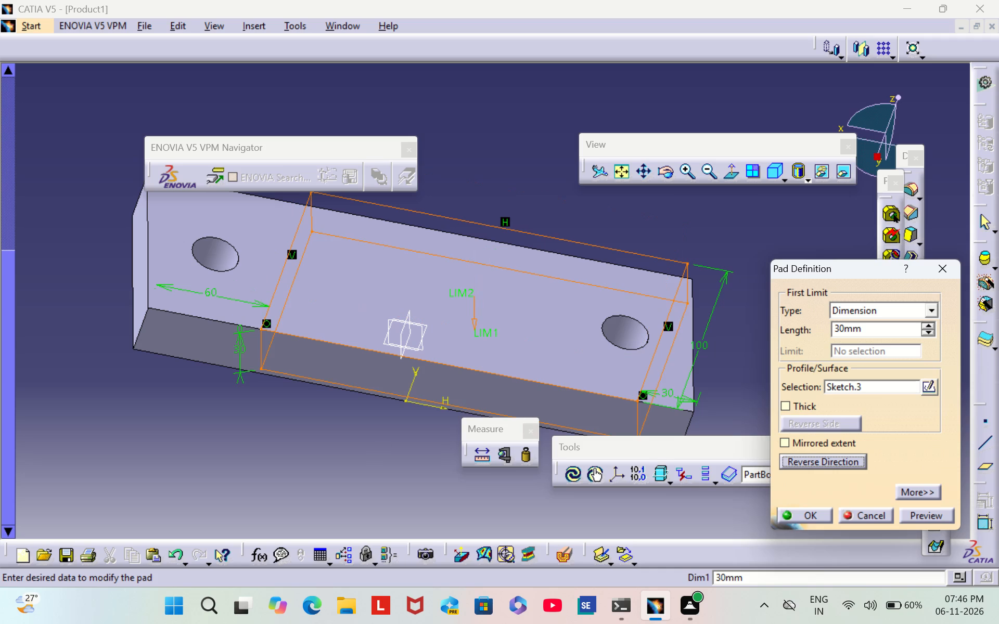
pyautogui.click(296, 488)
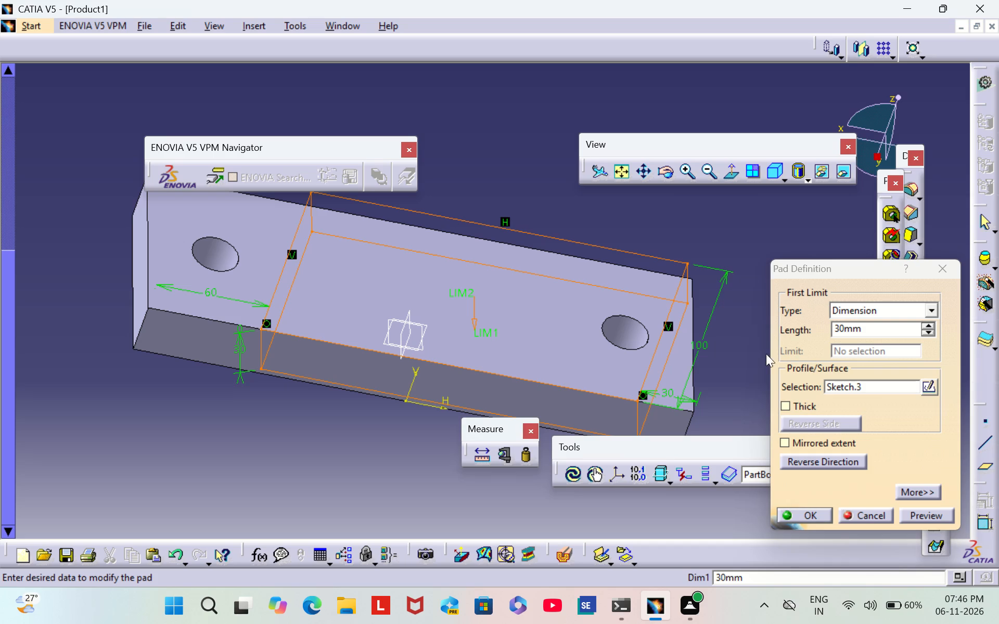
pyautogui.click(792, 512)
pyautogui.click(699, 344)
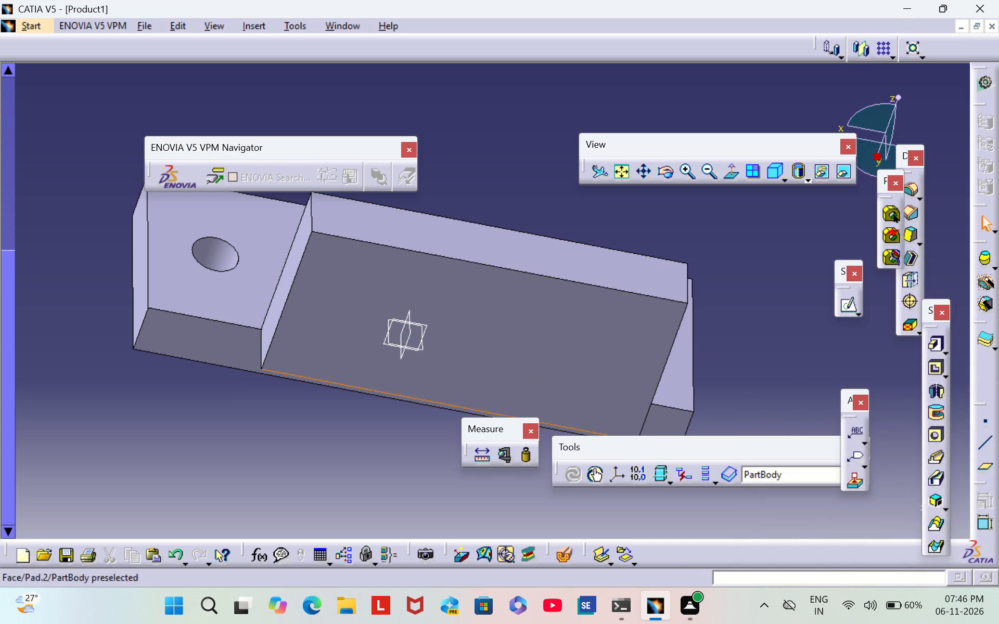
# Edit the upright wall's pad and reverse its direction so the wall extends over the block.
pyautogui.doubleClick(274, 310)
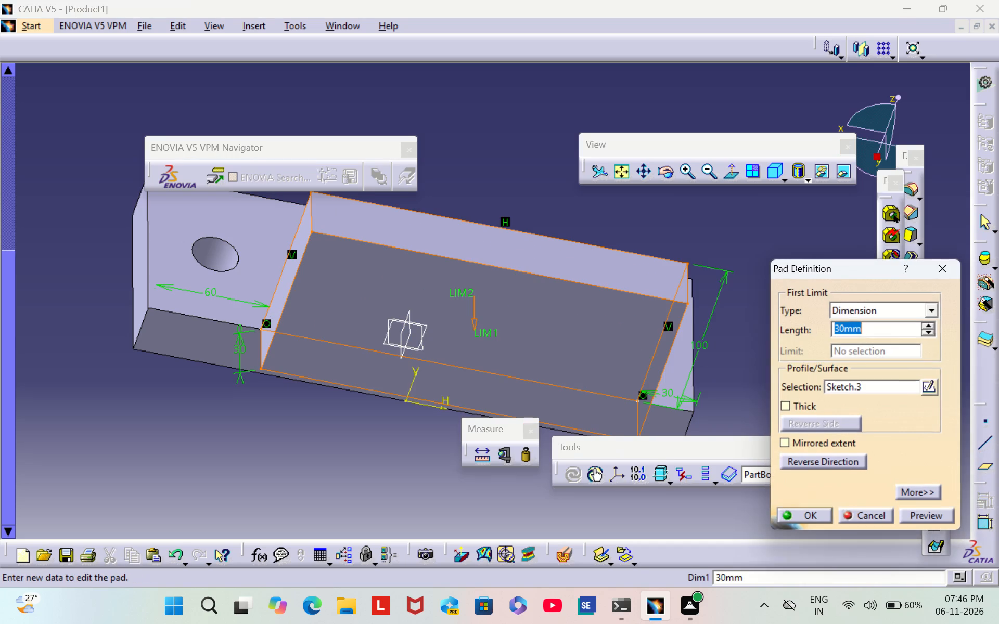
pyautogui.click(822, 461)
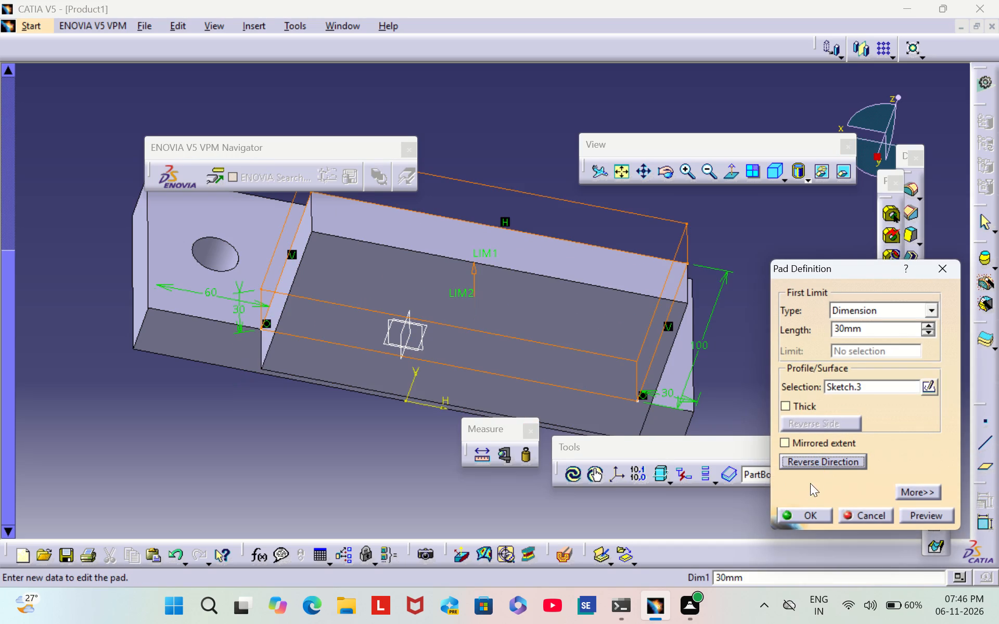
pyautogui.click(804, 510)
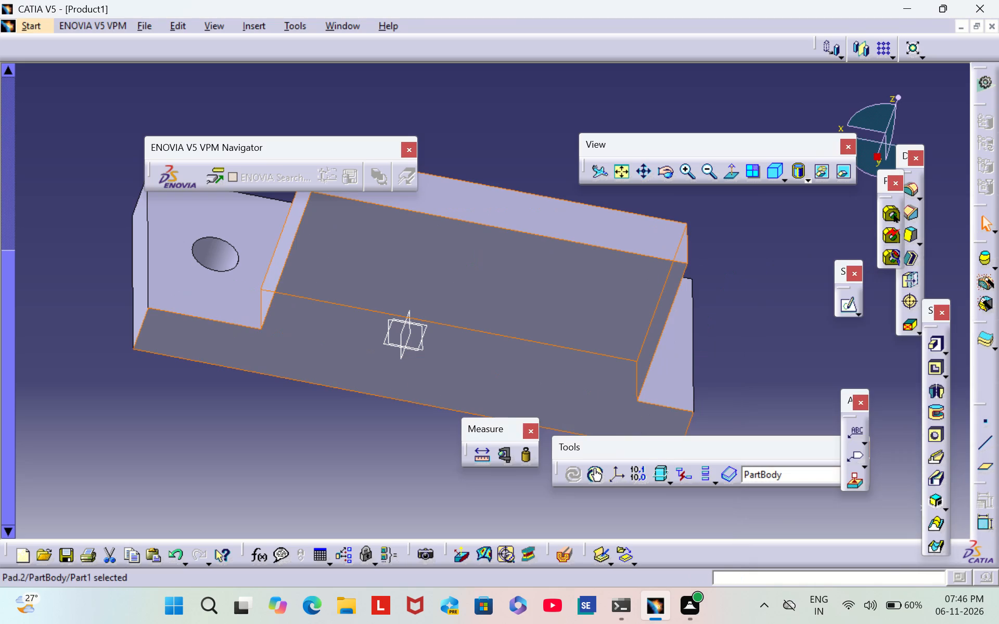
pyautogui.click(785, 336)
# Set the upright wall's pad length to 25 mm.
pyautogui.moveTo(284, 453); pyautogui.dragTo(440, 463, button='middle')
pyautogui.moveTo(285, 452); pyautogui.dragTo(440, 463, button='right')
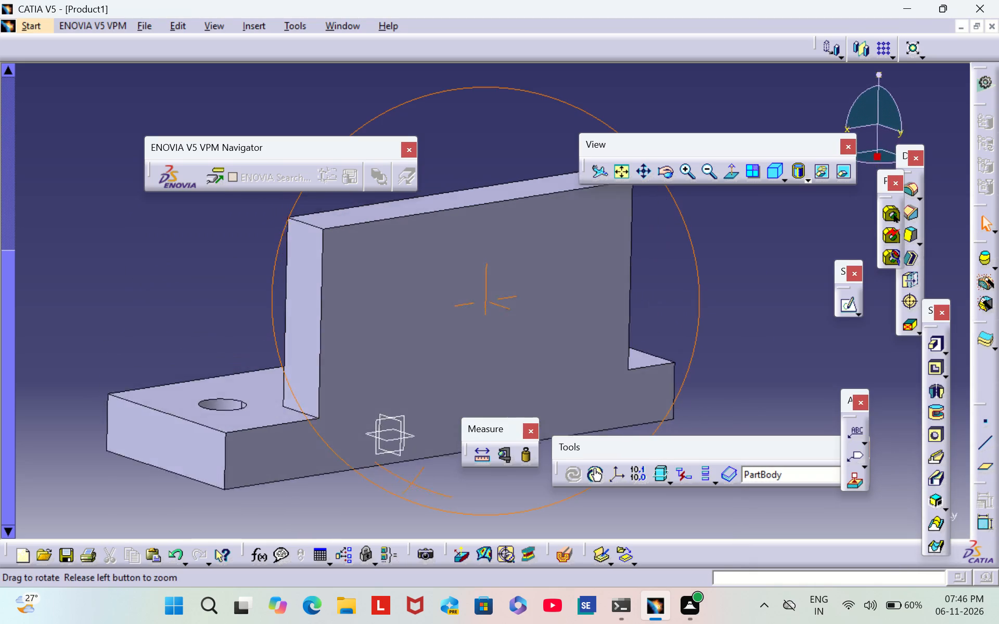
pyautogui.moveTo(440, 463); pyautogui.dragTo(505, 501, button='middle')
pyautogui.moveTo(440, 463); pyautogui.dragTo(505, 501, button='right')
pyautogui.scroll(-1, 209, 389)
pyautogui.moveTo(209, 389); pyautogui.dragTo(334, 375, button='middle')
pyautogui.moveTo(209, 389); pyautogui.dragTo(334, 375, button='right')
pyautogui.doubleClick(410, 384)
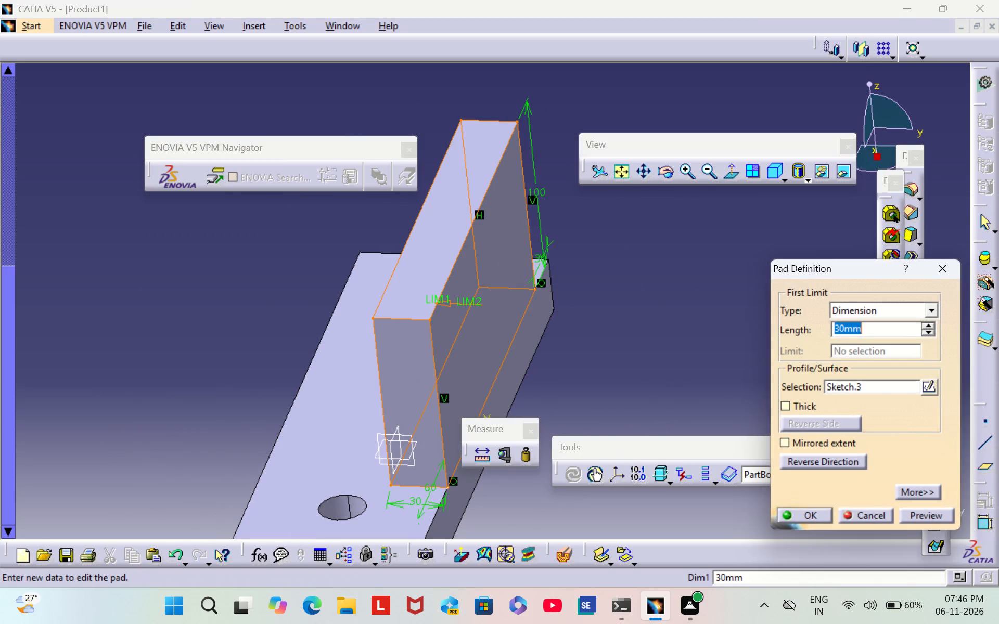
pyautogui.press('BackSpace')
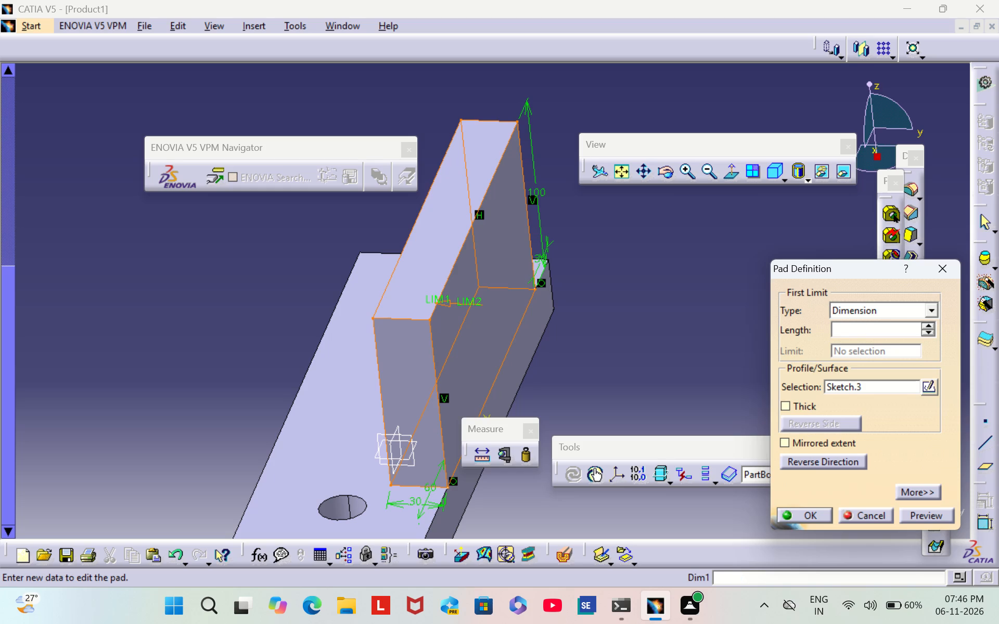
pyautogui.write('25')
pyautogui.press('Return')
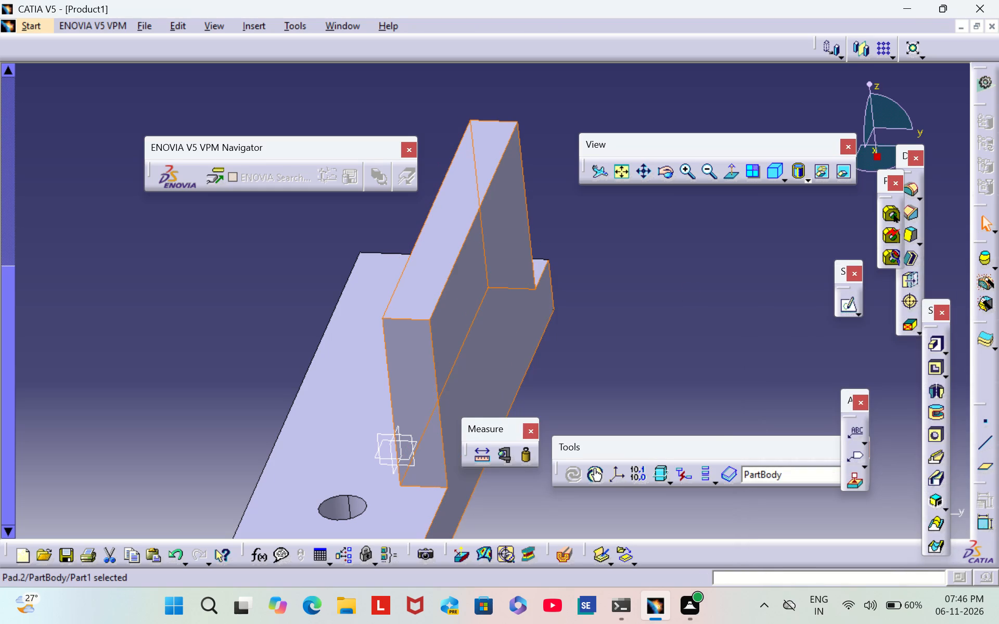
pyautogui.click(689, 295)
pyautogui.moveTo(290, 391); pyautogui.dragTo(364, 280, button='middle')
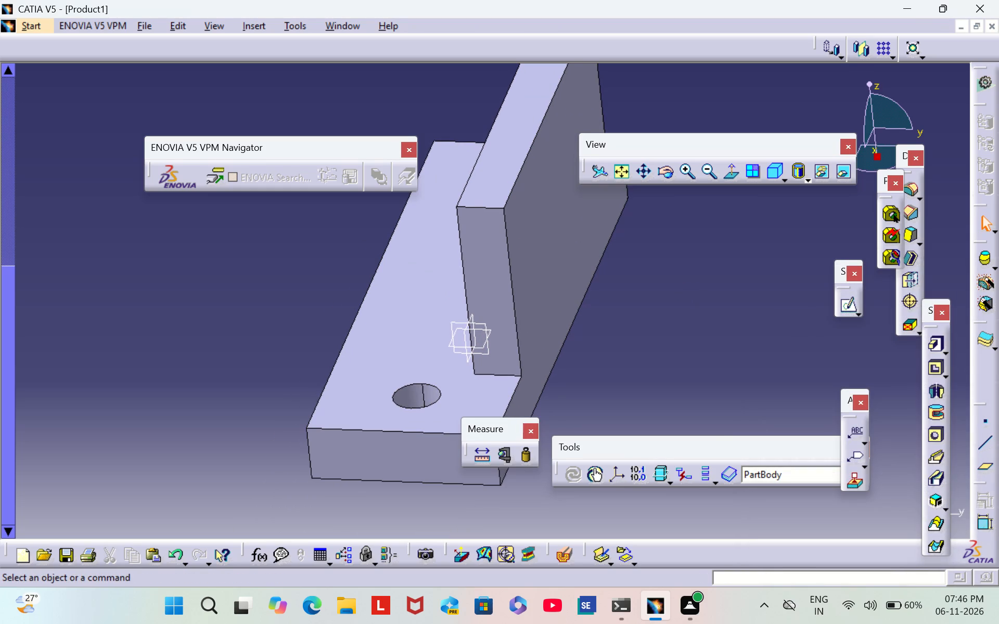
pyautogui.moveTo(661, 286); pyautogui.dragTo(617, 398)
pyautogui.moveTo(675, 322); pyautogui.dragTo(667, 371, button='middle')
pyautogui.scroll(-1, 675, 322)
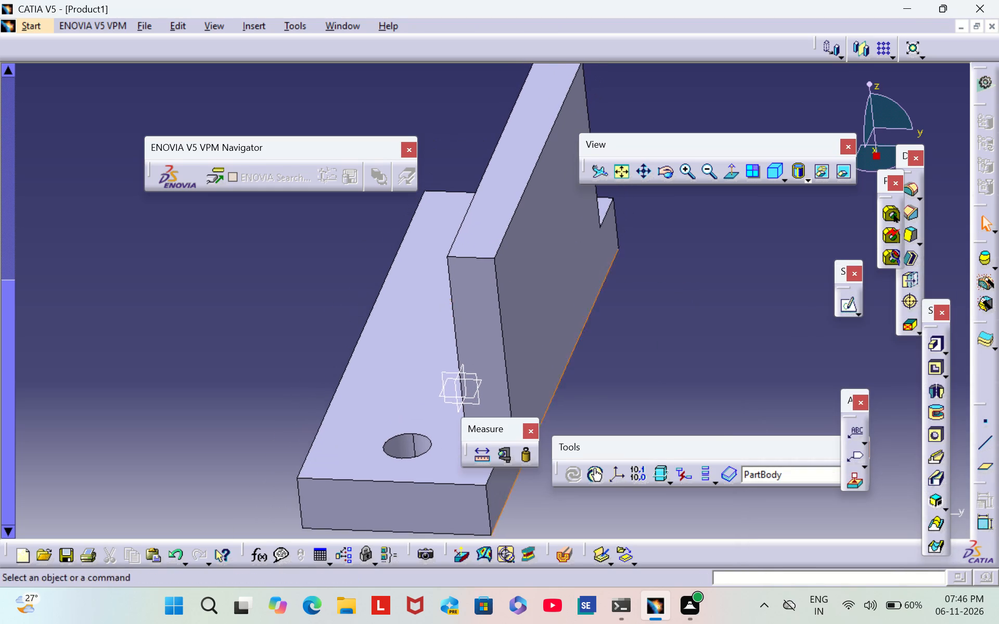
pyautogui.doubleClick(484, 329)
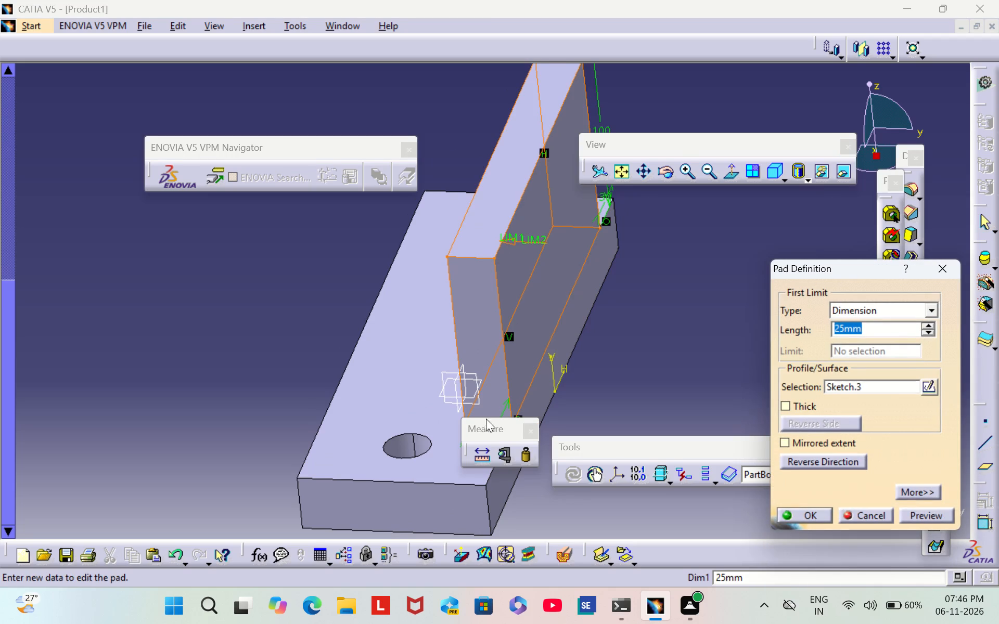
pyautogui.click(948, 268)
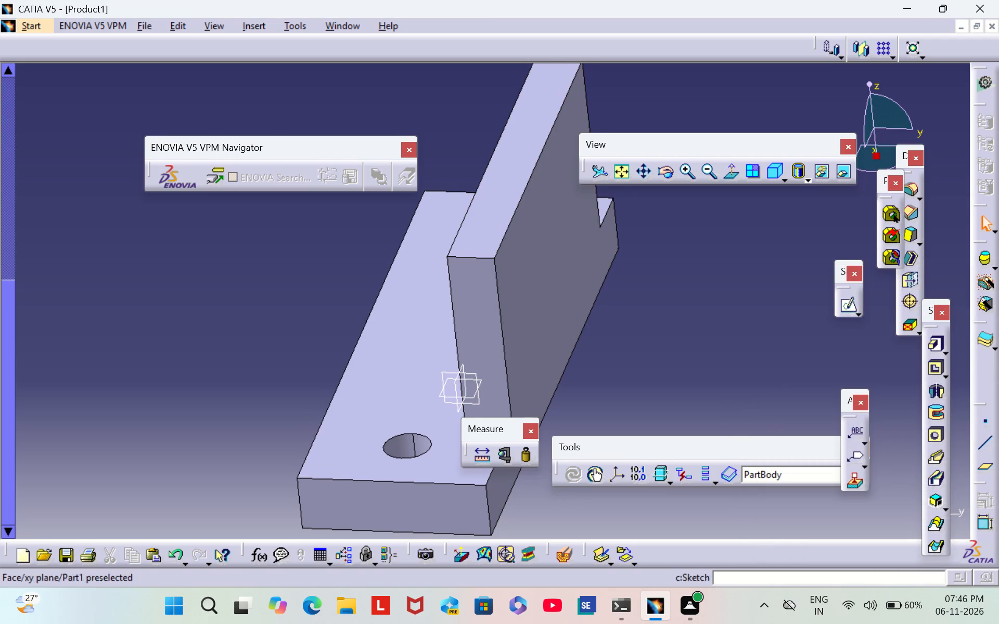
# Mirror the current solid about the zx plane to duplicate the upright wall on the block's opposite long side.
pyautogui.click(476, 346)
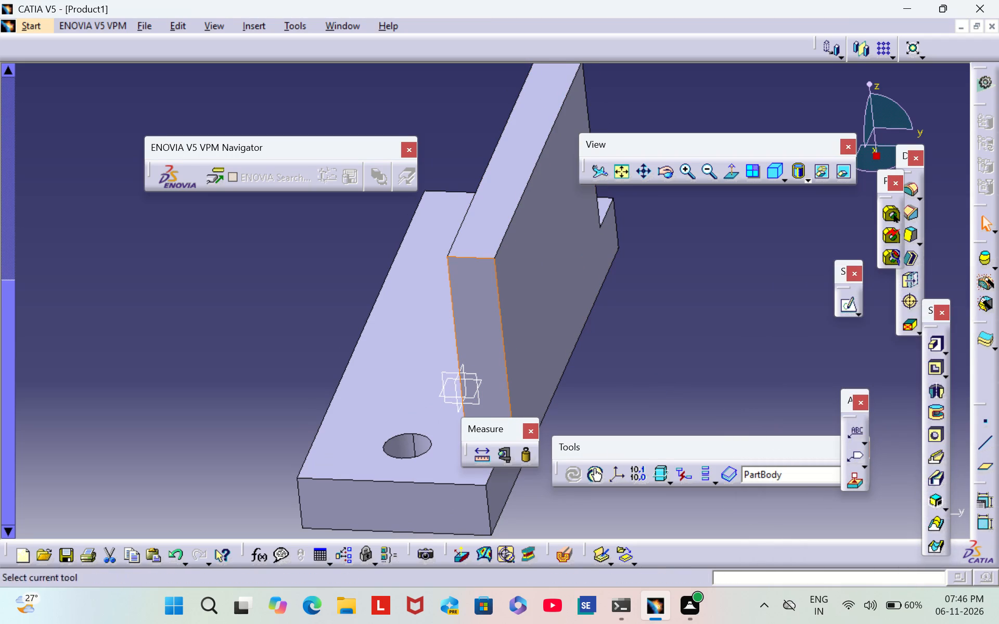
pyautogui.click(859, 48)
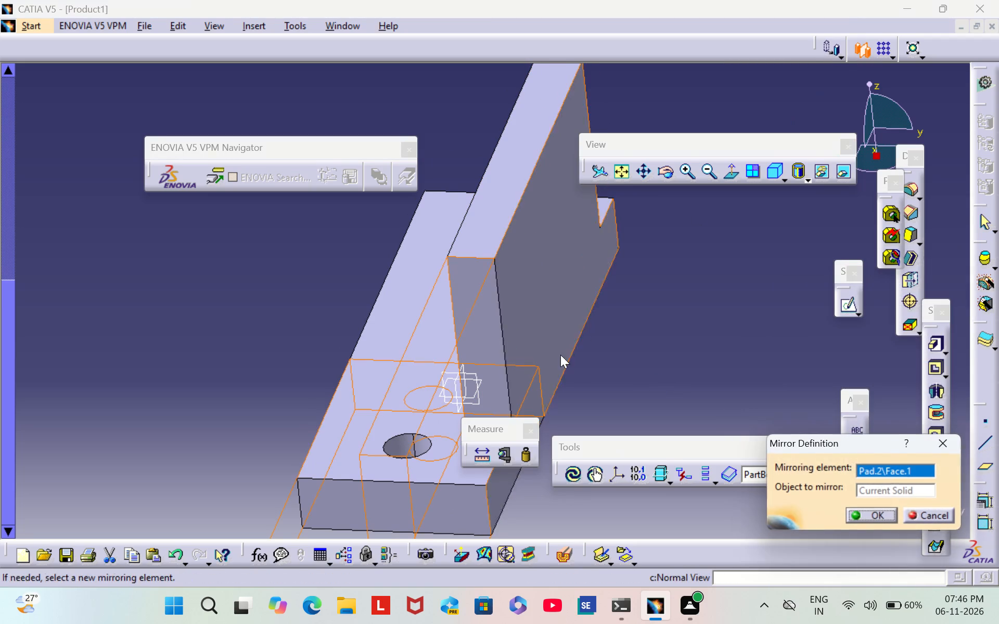
pyautogui.click(456, 378)
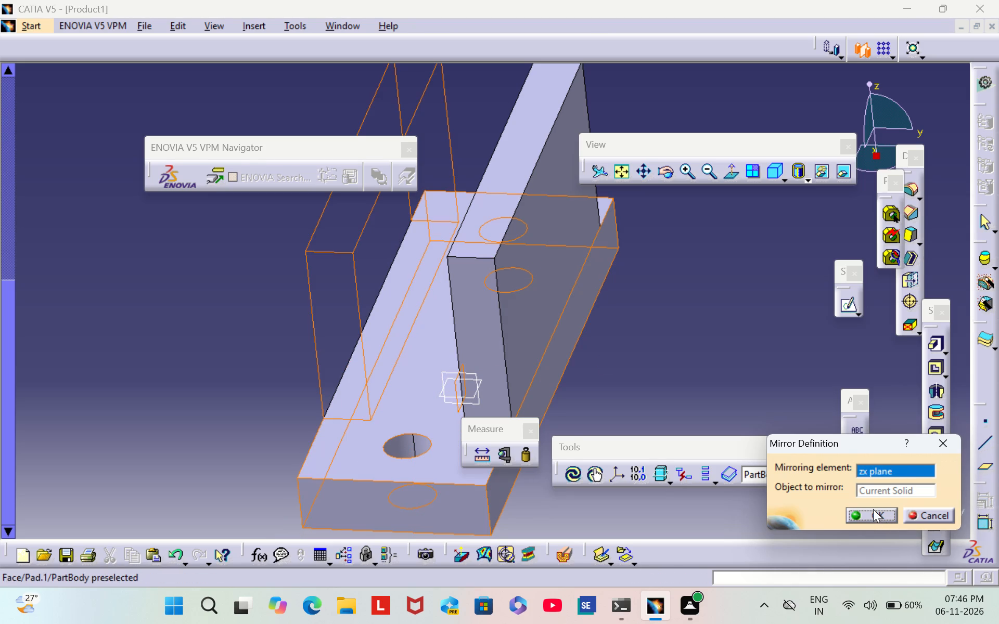
pyautogui.click(874, 516)
pyautogui.click(713, 357)
# Start a sketch on the upright wall's outer face and draw a circle about 42 mm in diameter in its upper middle area.
pyautogui.moveTo(695, 343); pyautogui.dragTo(642, 387, button='middle')
pyautogui.scroll(-1, 695, 342)
pyautogui.moveTo(695, 342); pyautogui.dragTo(642, 387, button='right')
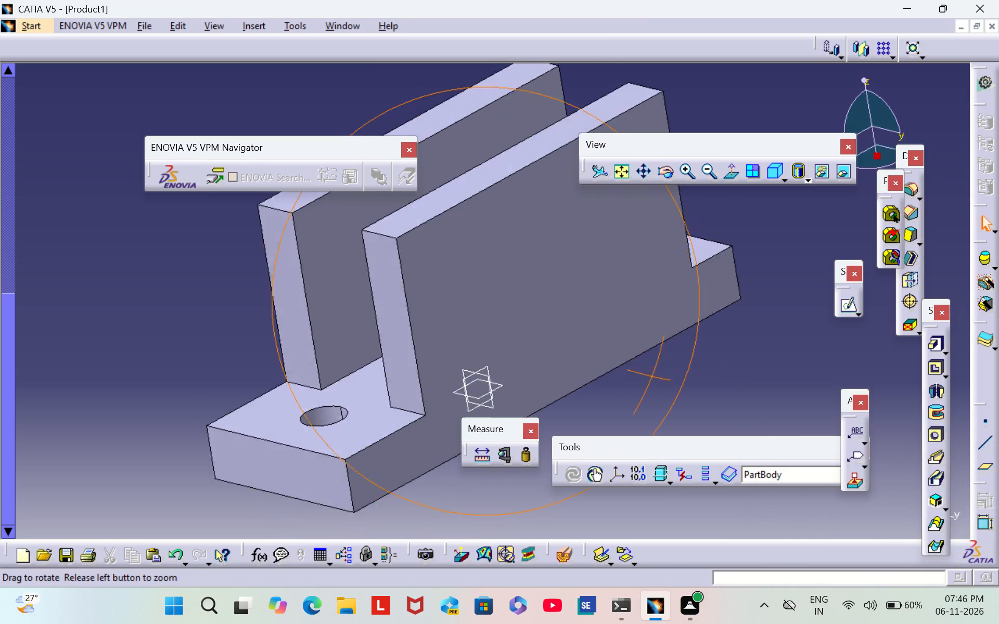
pyautogui.moveTo(642, 387); pyautogui.dragTo(597, 418, button='right')
pyautogui.moveTo(642, 387); pyautogui.dragTo(597, 418, button='middle')
pyautogui.click(535, 250)
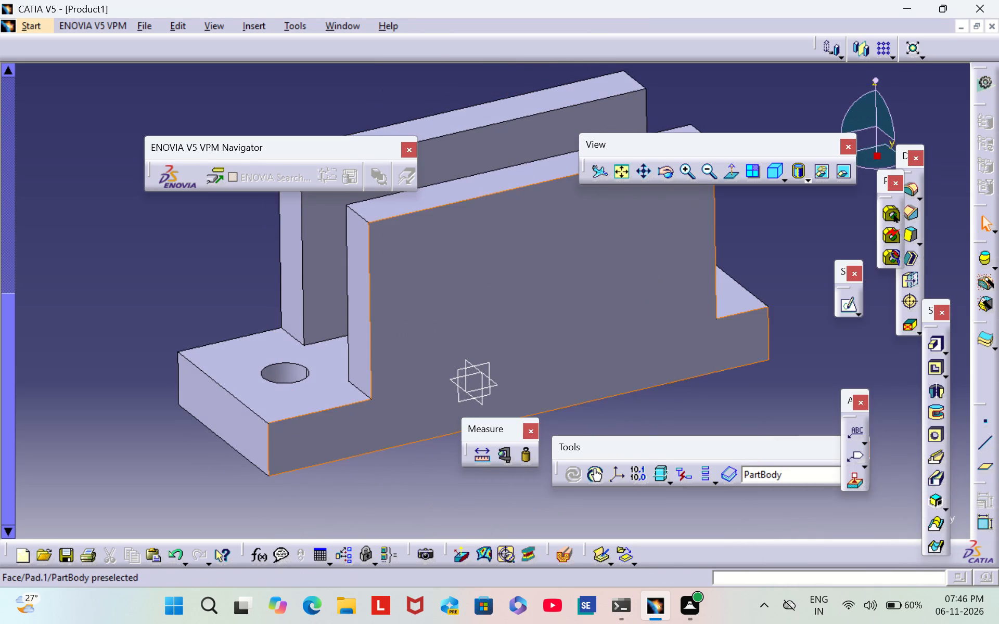
pyautogui.click(850, 303)
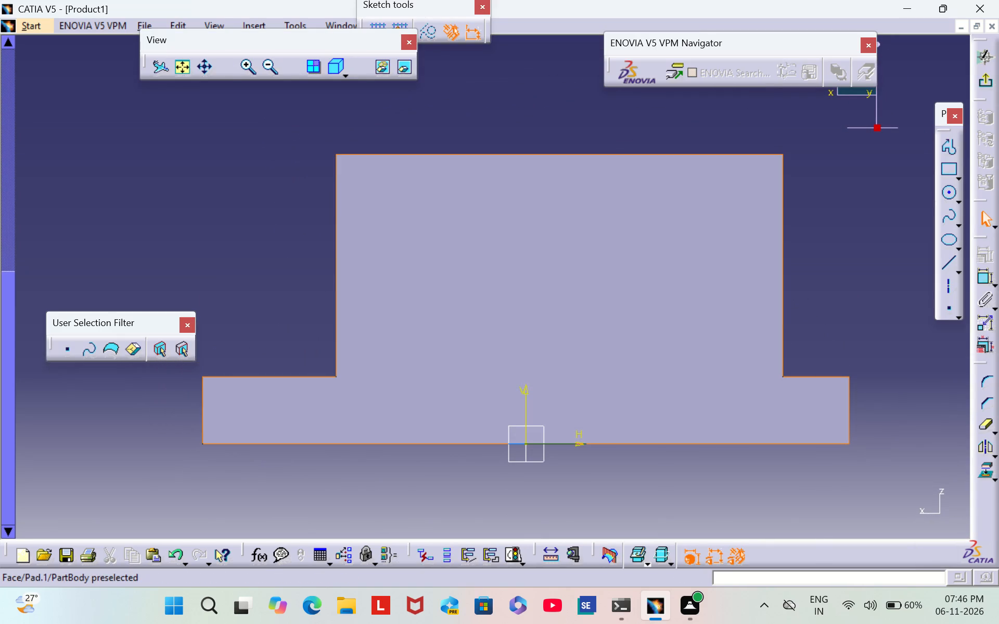
pyautogui.click(952, 194)
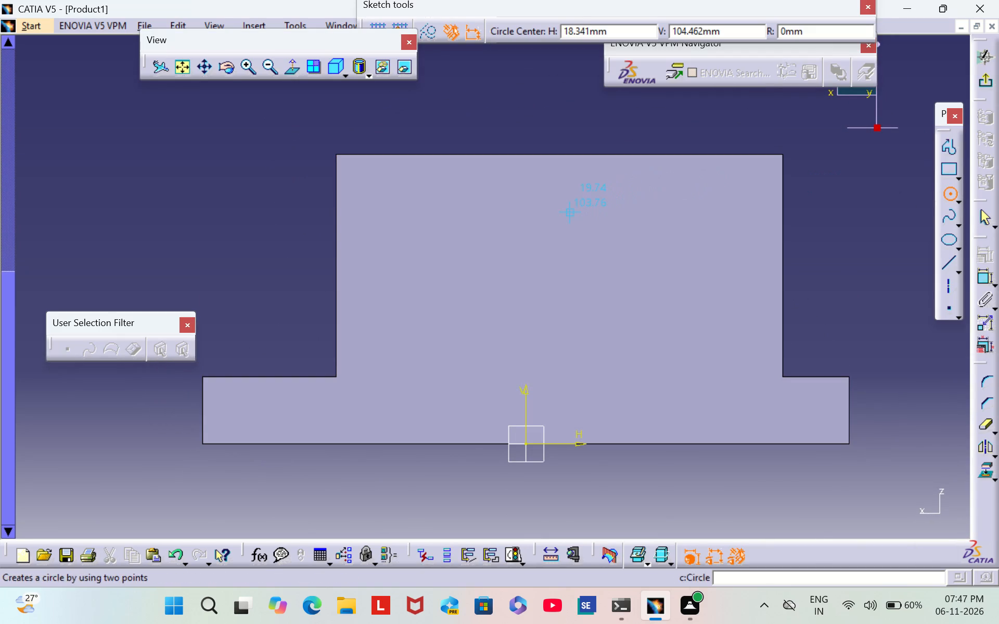
pyautogui.click(561, 245)
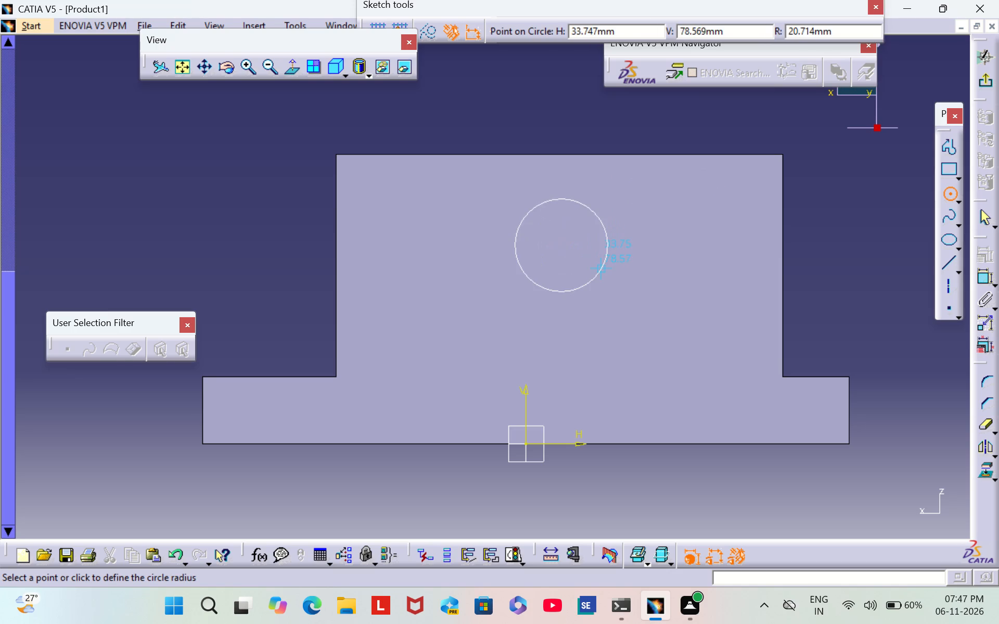
pyautogui.click(603, 266)
pyautogui.click(878, 139)
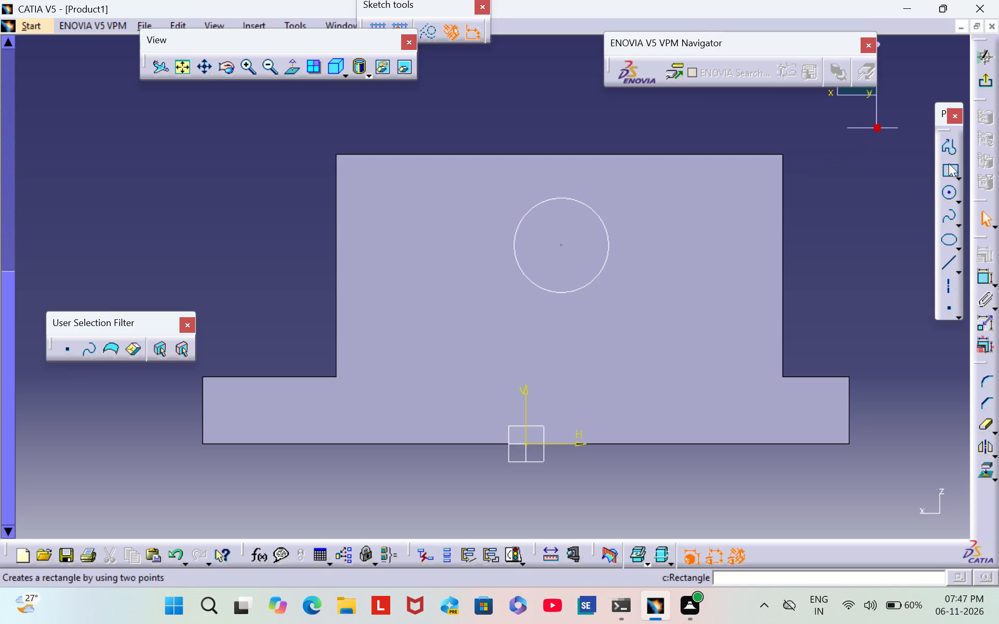
# Dimension the circle's diameter and set it to 60 mm.
pyautogui.click(988, 280)
pyautogui.click(603, 270)
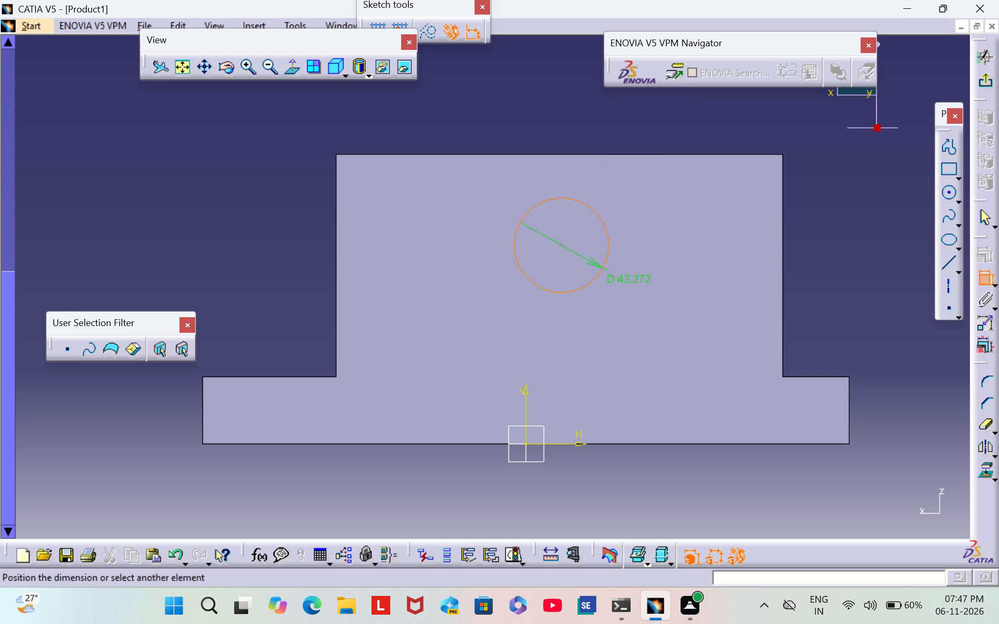
pyautogui.click(645, 257)
pyautogui.doubleClick(637, 254)
pyautogui.press('BackSpace')
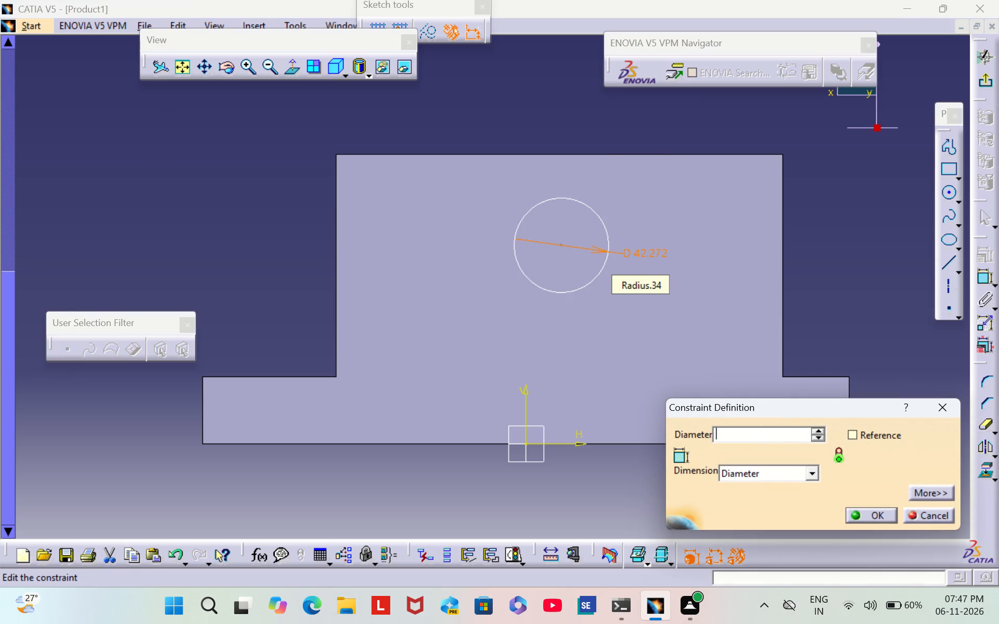
pyautogui.write('60')
pyautogui.press('Return')
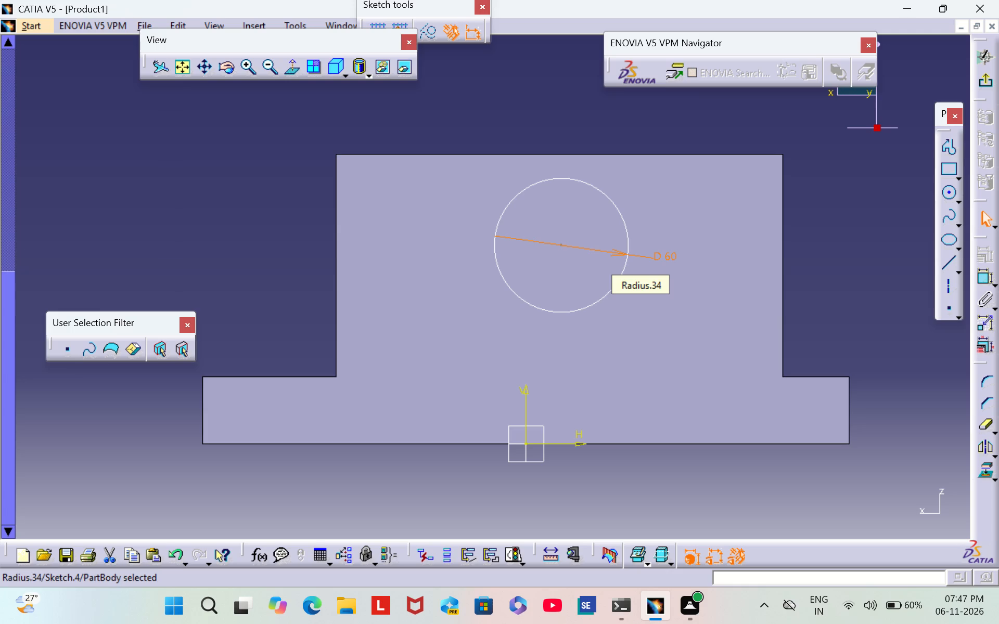
pyautogui.click(831, 249)
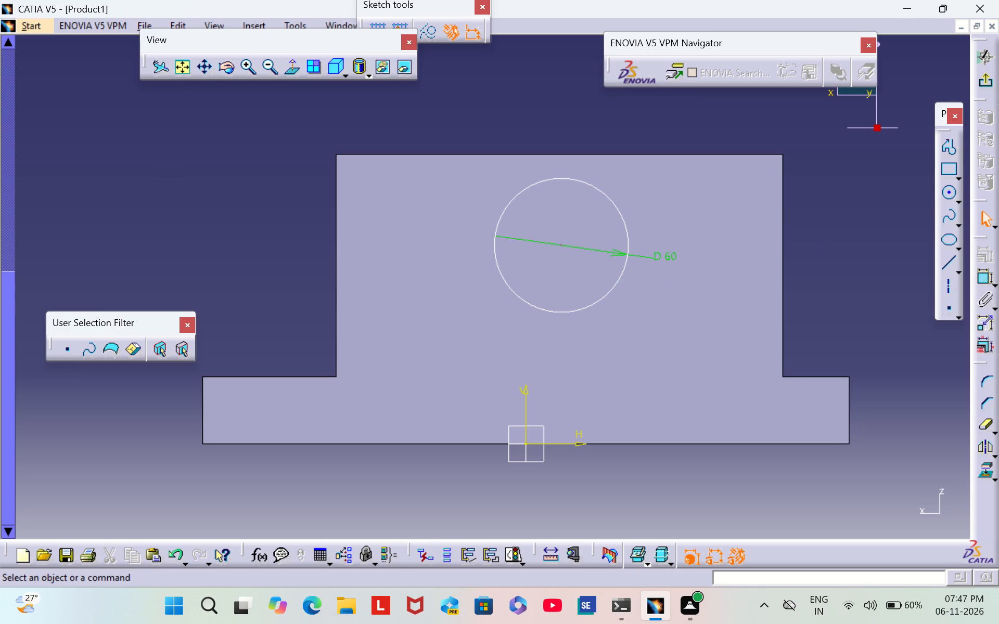
# Draw a larger circle concentric with the 60 mm circle and set its diameter to 100 mm.
pyautogui.click(949, 194)
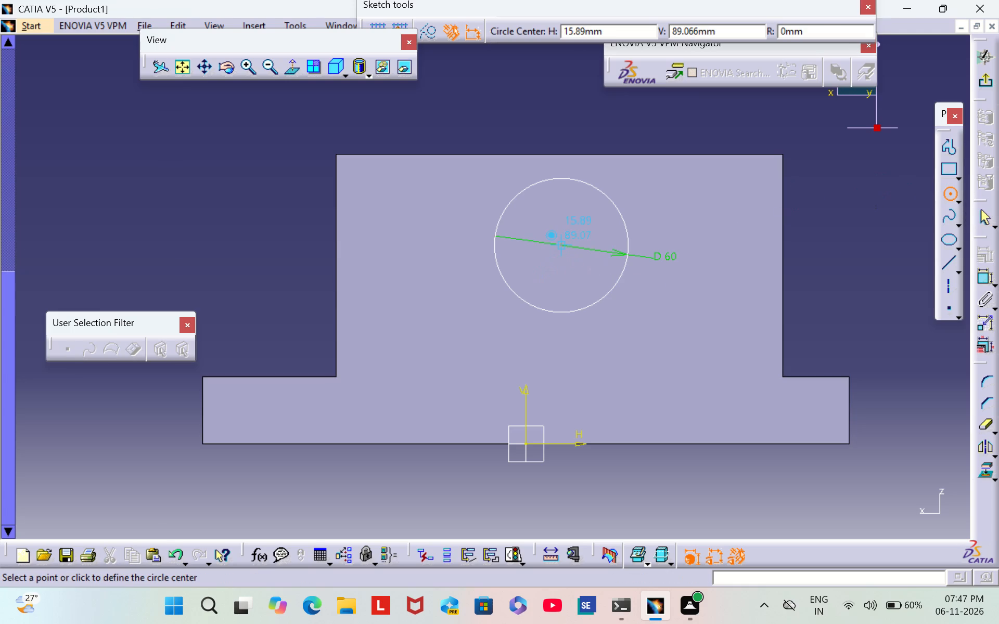
pyautogui.click(560, 243)
pyautogui.click(655, 237)
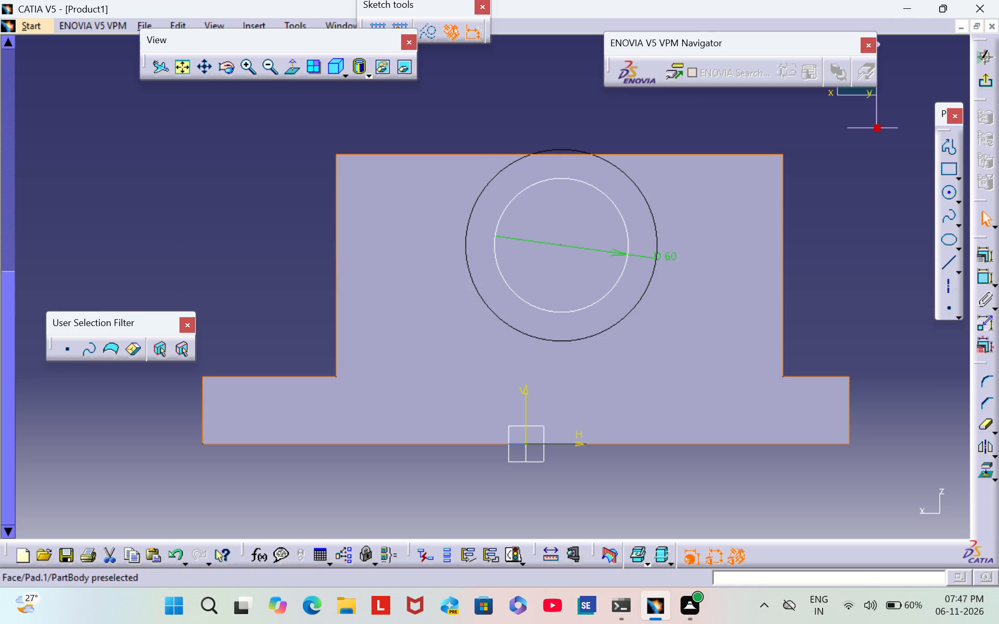
pyautogui.click(988, 277)
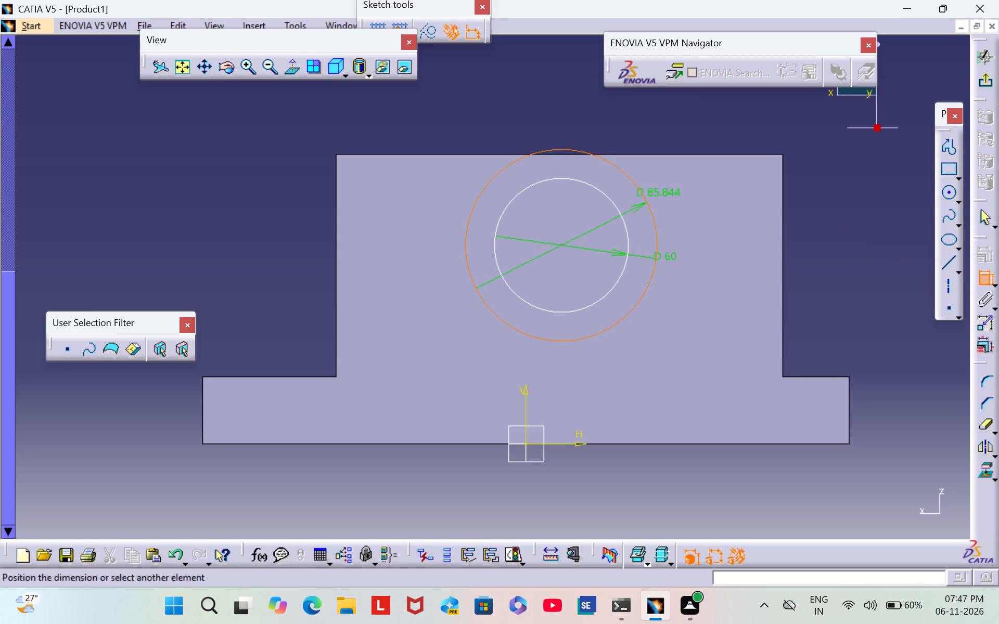
pyautogui.click(671, 197)
pyautogui.doubleClick(672, 190)
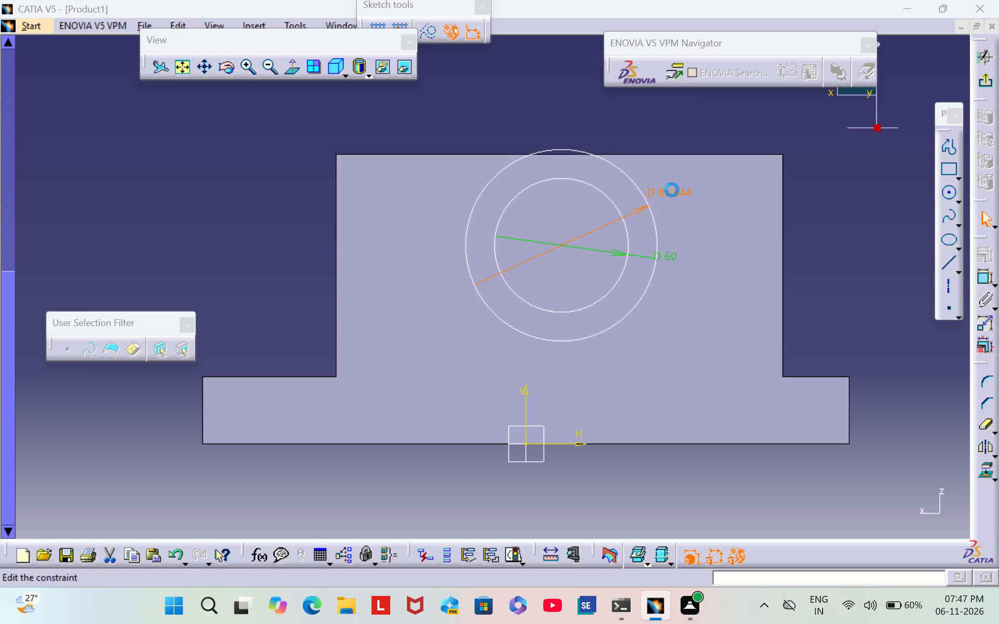
pyautogui.press('BackSpace')
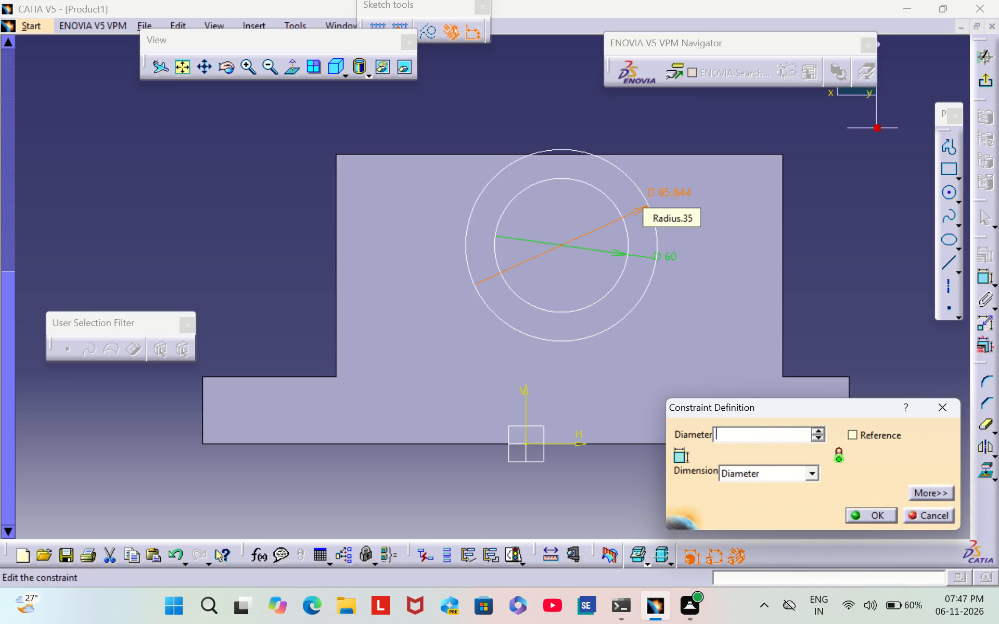
pyautogui.write('100')
pyautogui.press('Return')
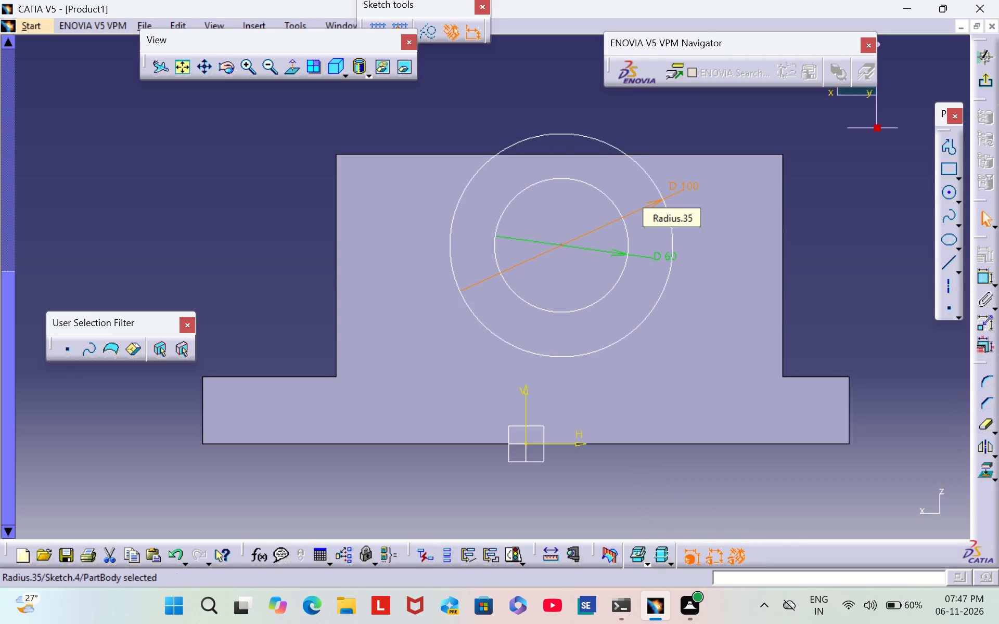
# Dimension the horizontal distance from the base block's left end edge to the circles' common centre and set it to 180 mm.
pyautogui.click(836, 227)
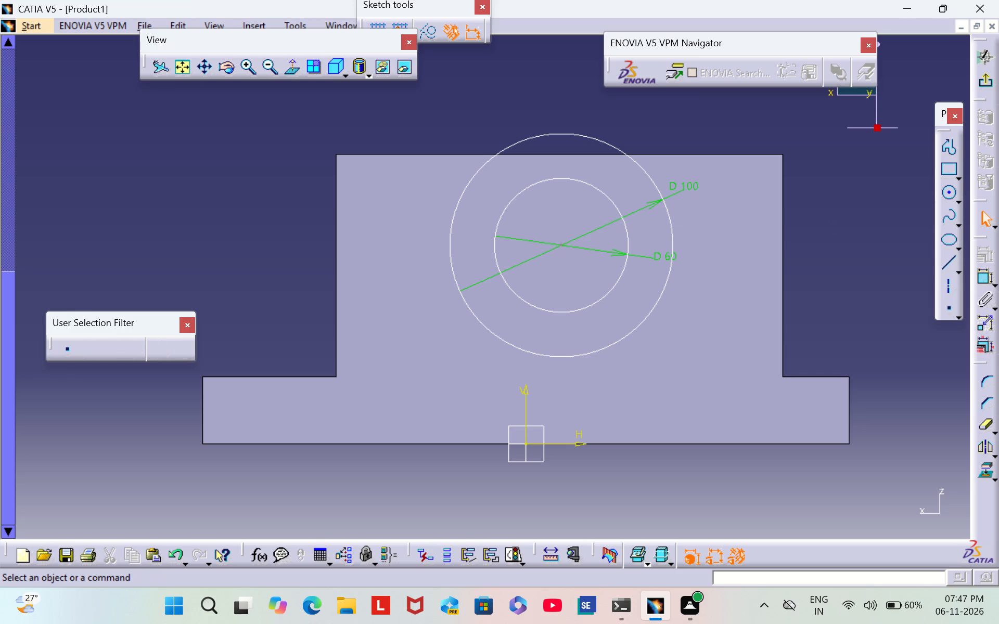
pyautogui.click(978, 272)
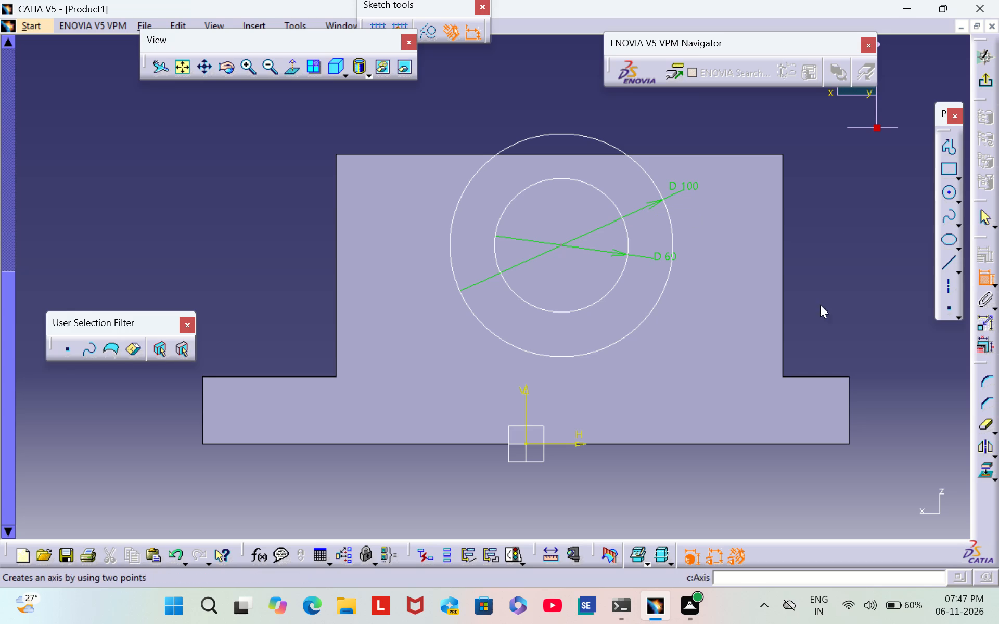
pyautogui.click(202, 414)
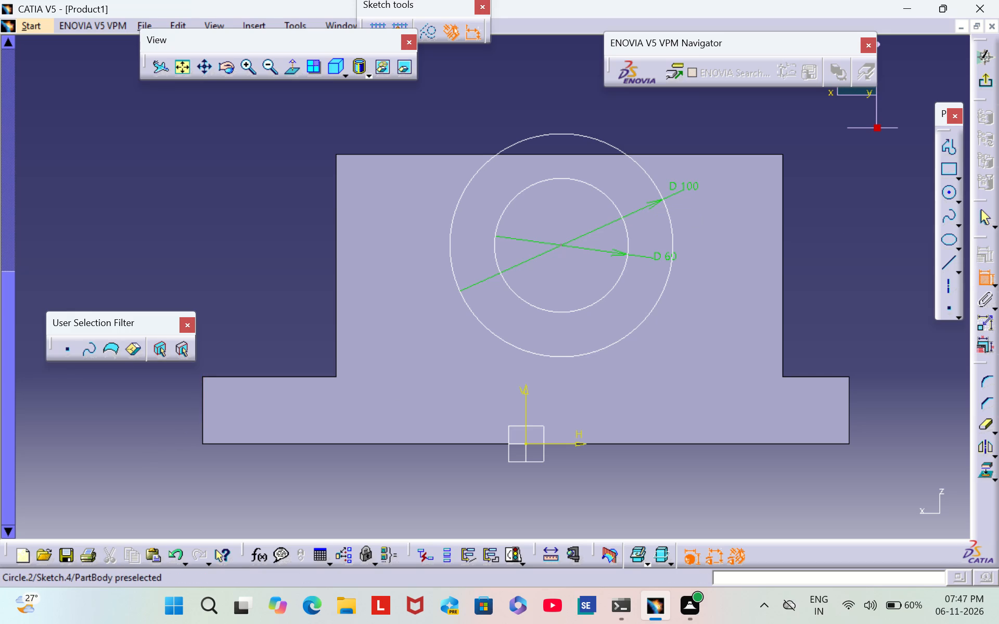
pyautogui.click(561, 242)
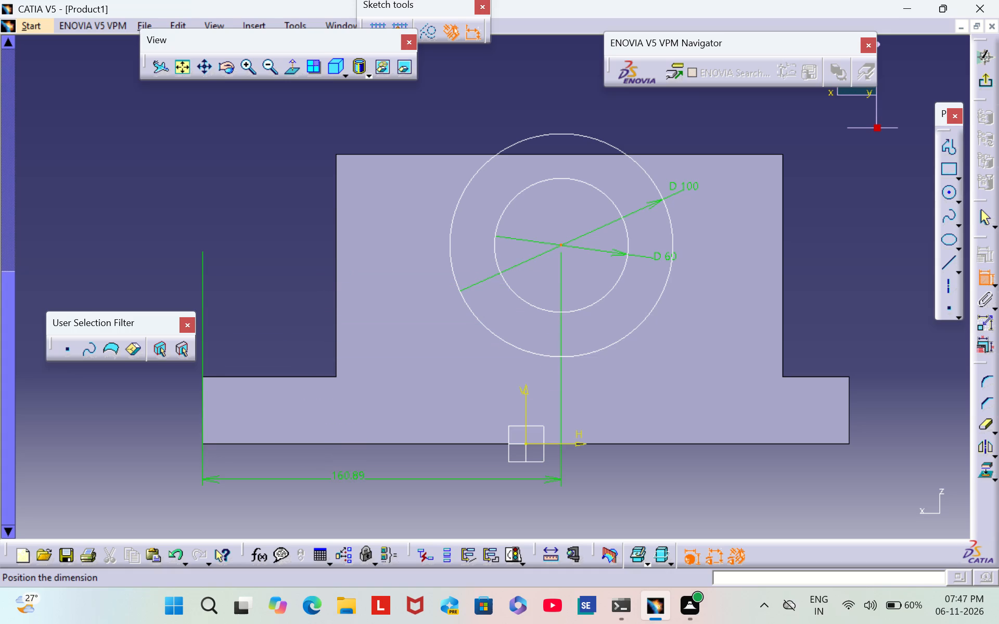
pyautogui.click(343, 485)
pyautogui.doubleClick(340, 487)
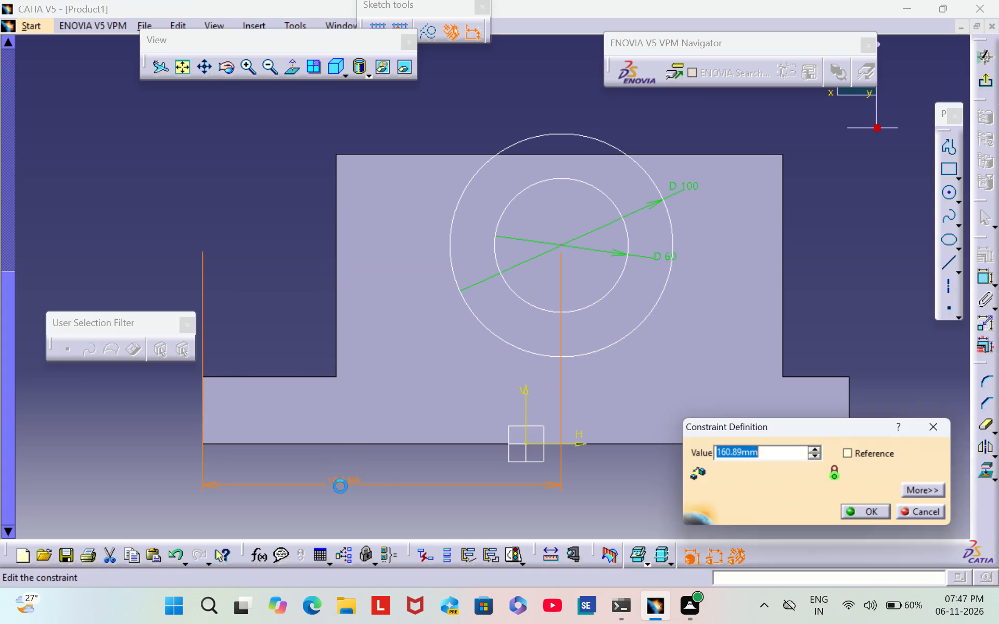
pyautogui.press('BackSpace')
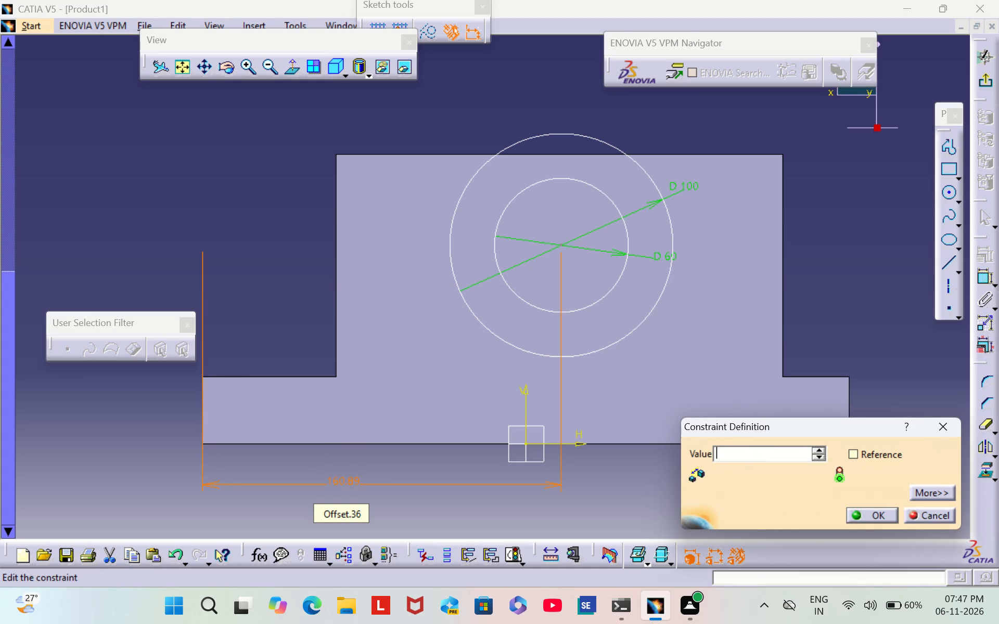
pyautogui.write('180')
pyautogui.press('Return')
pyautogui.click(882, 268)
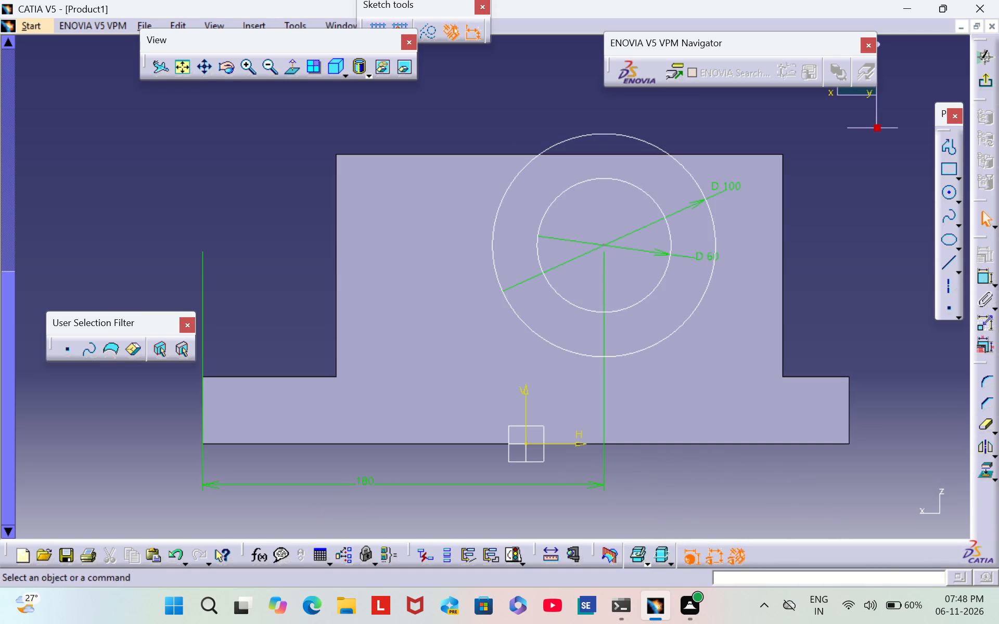
# Delete the horizontal offset dimension and both concentric circles from the wall sketch, and exit the sketch.
pyautogui.rightClick(377, 484)
pyautogui.click(435, 439)
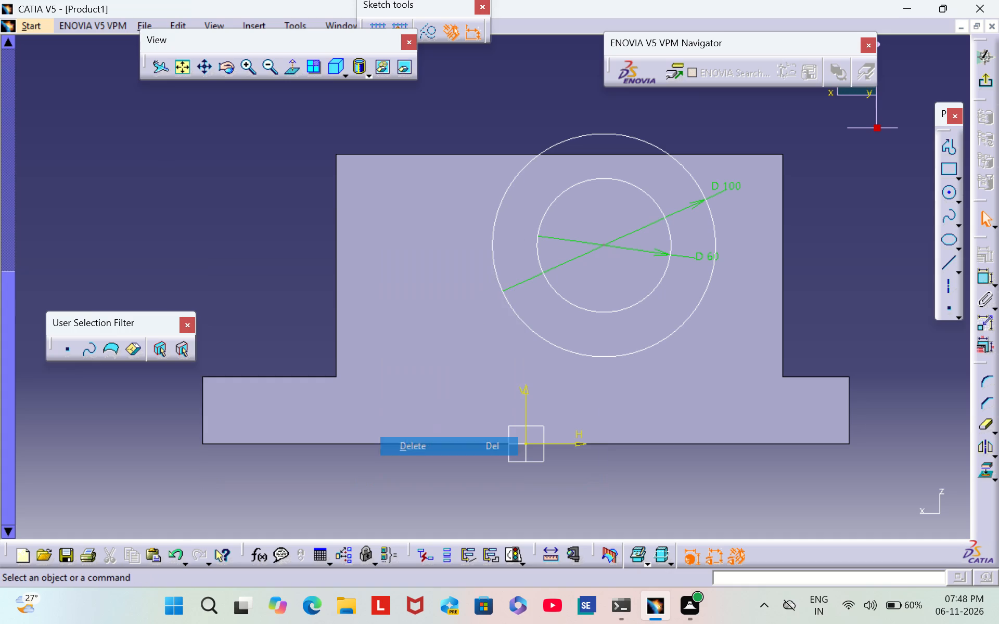
pyautogui.rightClick(671, 233)
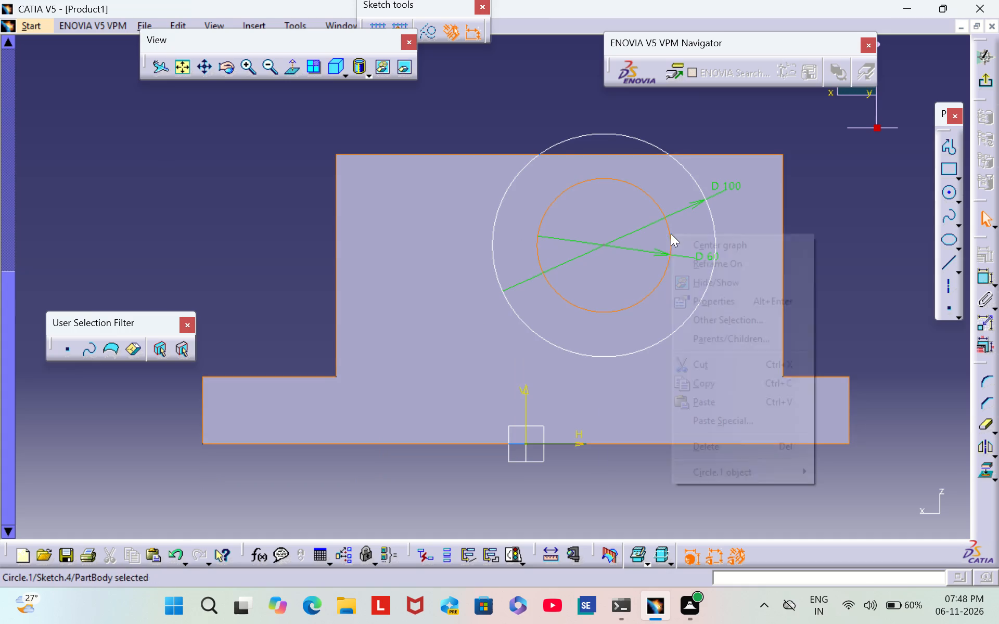
pyautogui.click(740, 448)
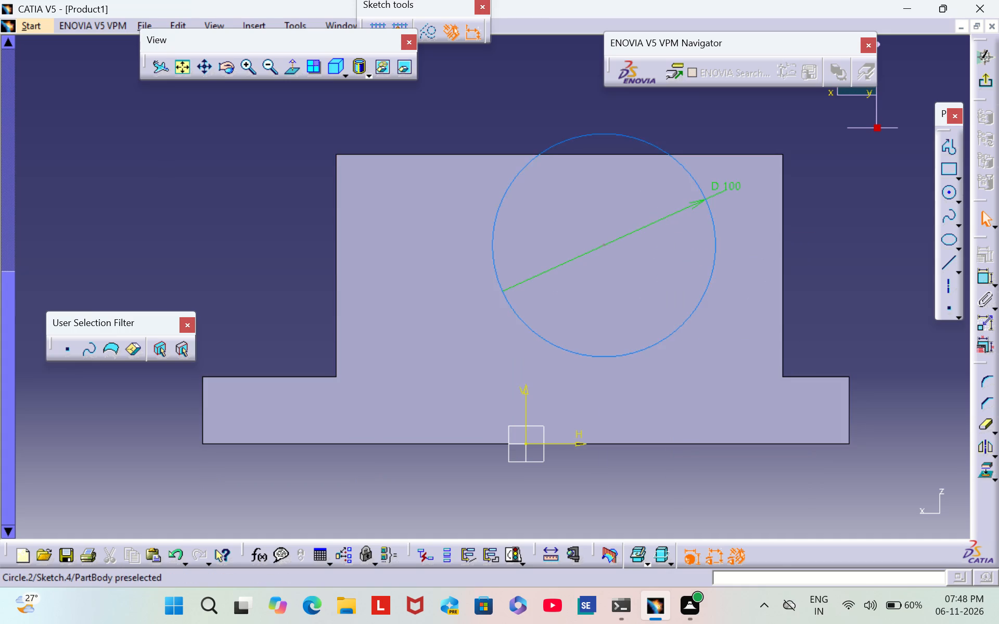
pyautogui.rightClick(713, 260)
pyautogui.click(776, 467)
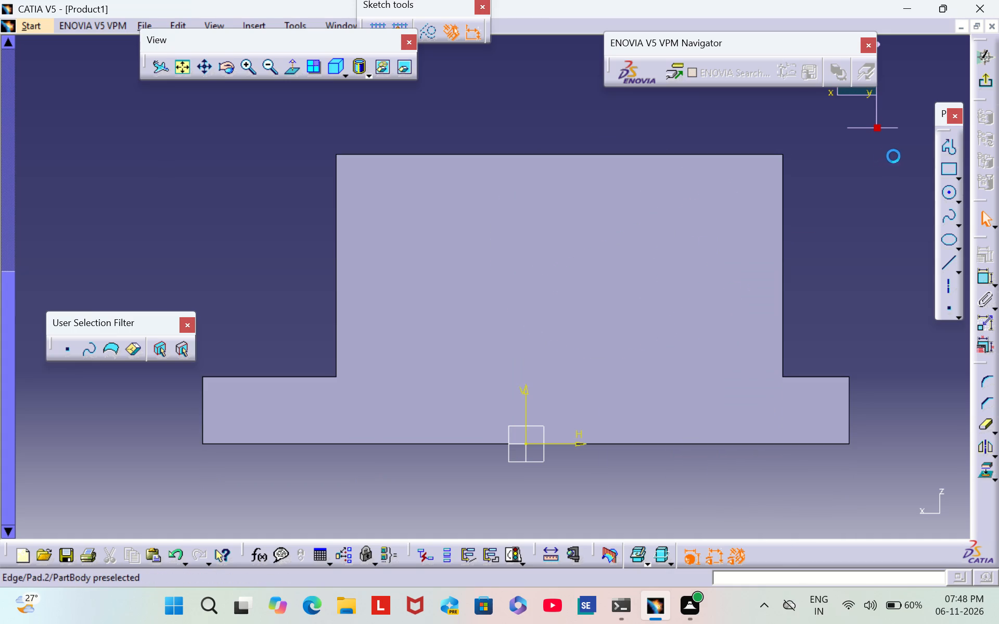
pyautogui.click(989, 84)
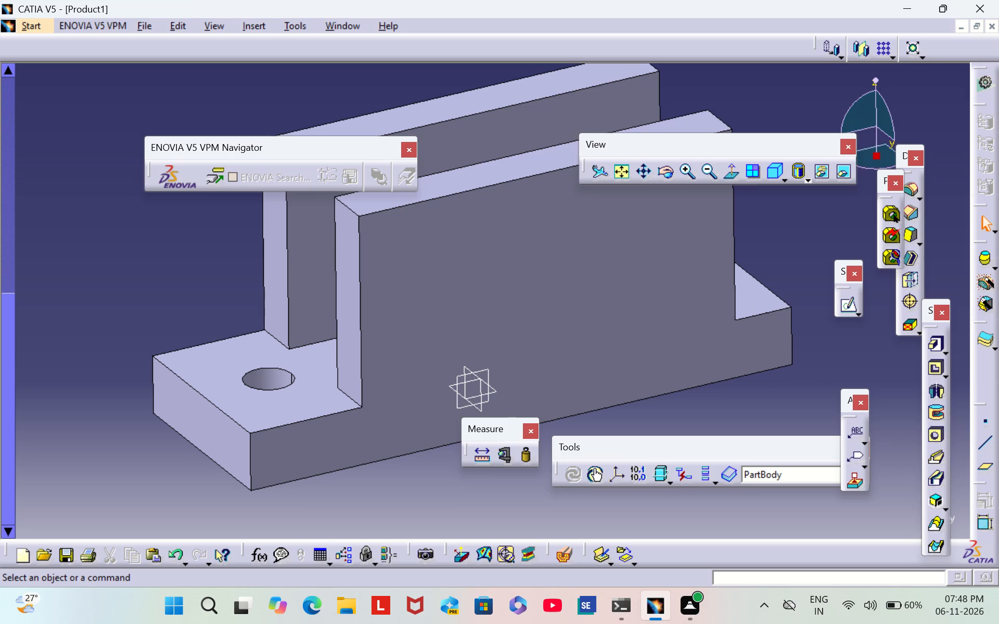
# Create a reference plane offset 61 mm from the zx plane, outside the upright wall.
pyautogui.moveTo(167, 275); pyautogui.dragTo(360, 341, button='middle')
pyautogui.moveTo(168, 275); pyautogui.dragTo(360, 341, button='right')
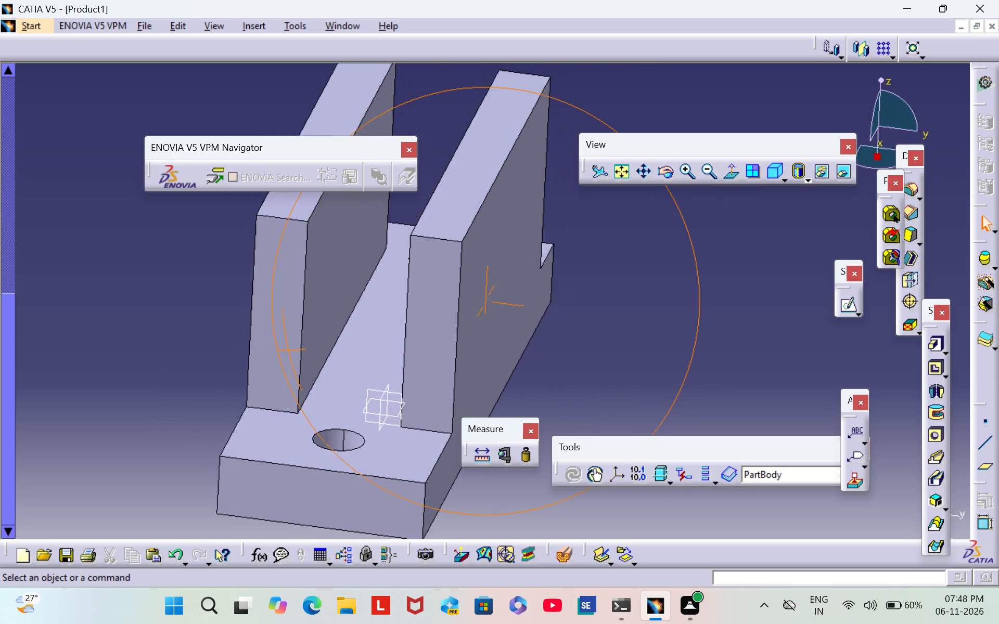
pyautogui.moveTo(360, 341); pyautogui.dragTo(368, 336, button='right')
pyautogui.moveTo(360, 341); pyautogui.dragTo(368, 336, button='middle')
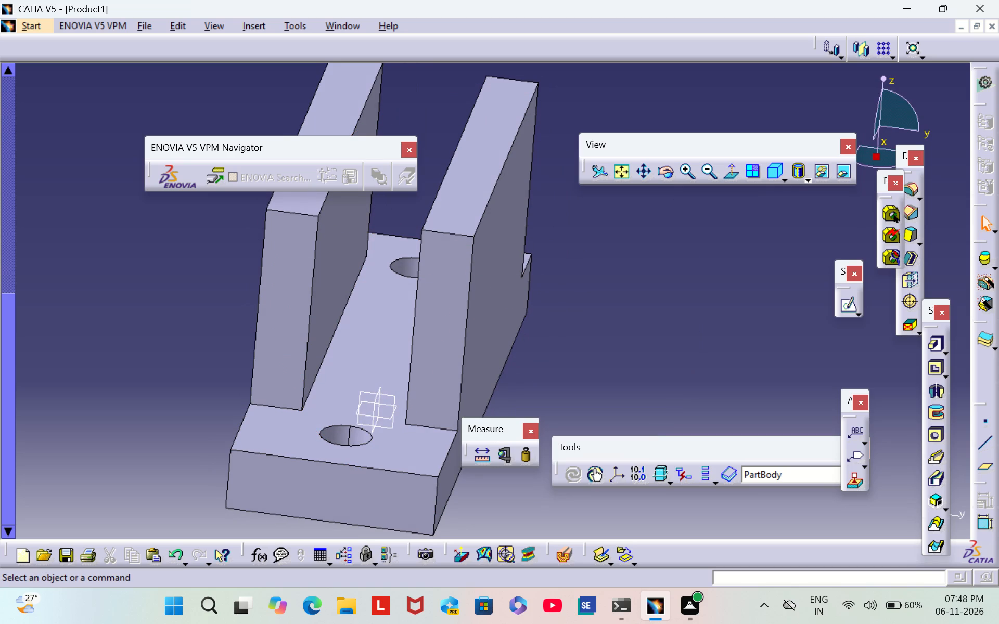
pyautogui.click(372, 406)
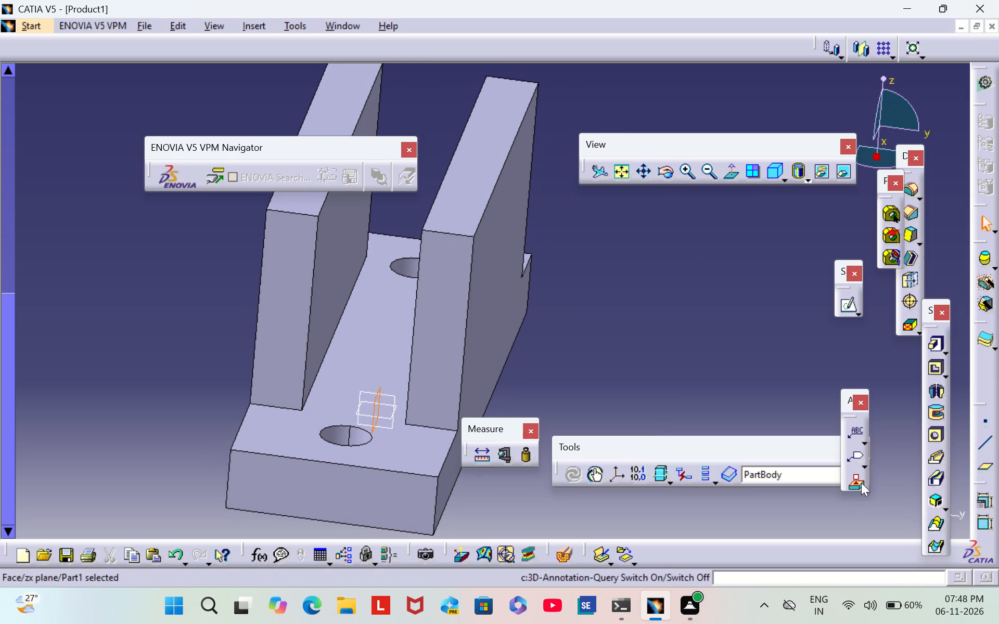
pyautogui.click(987, 464)
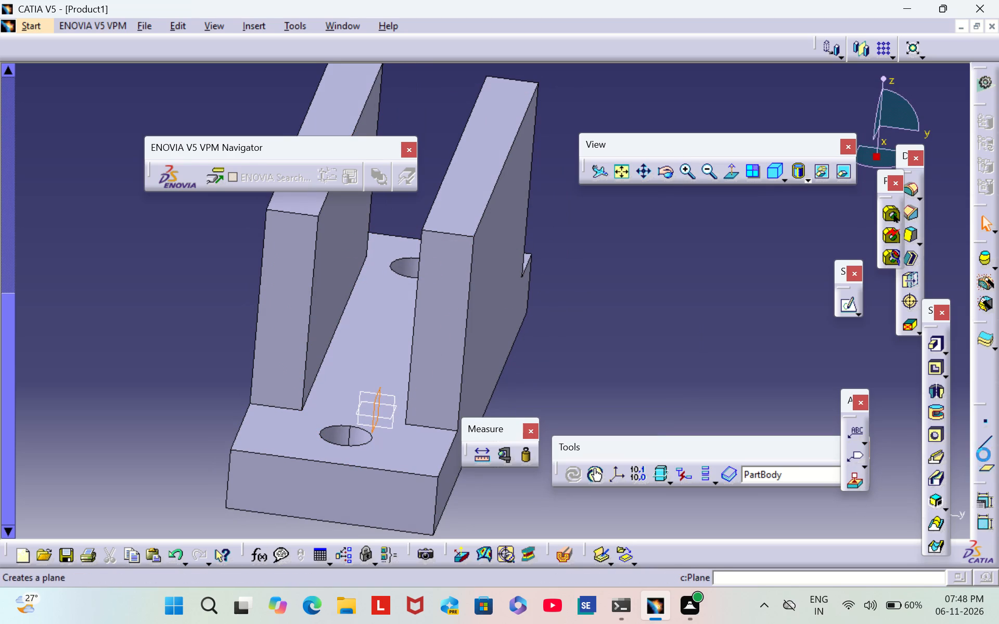
pyautogui.press('BackSpace')
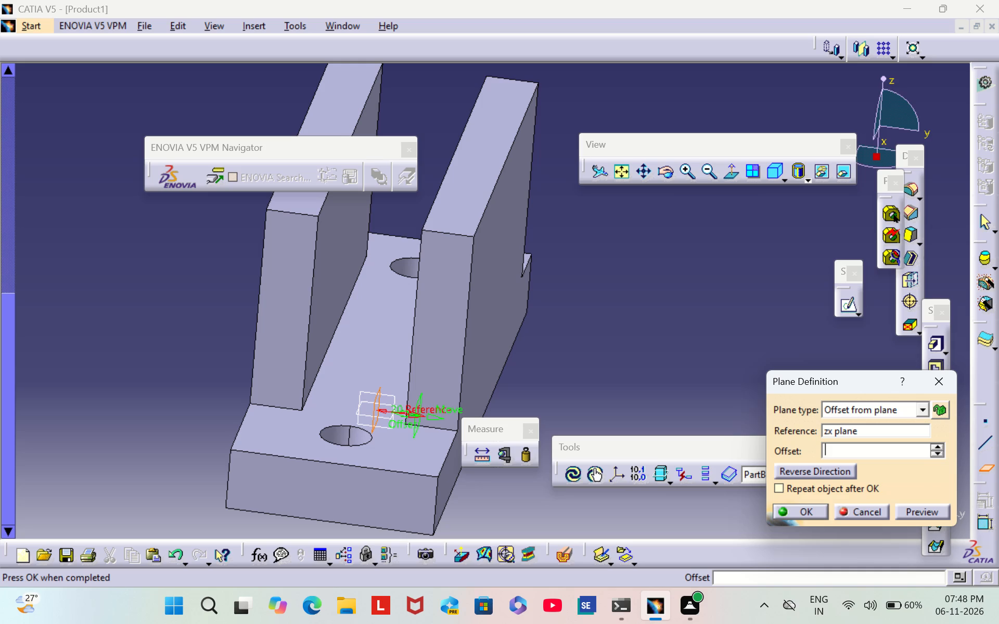
pyautogui.write('61')
pyautogui.press('Return')
pyautogui.click(641, 326)
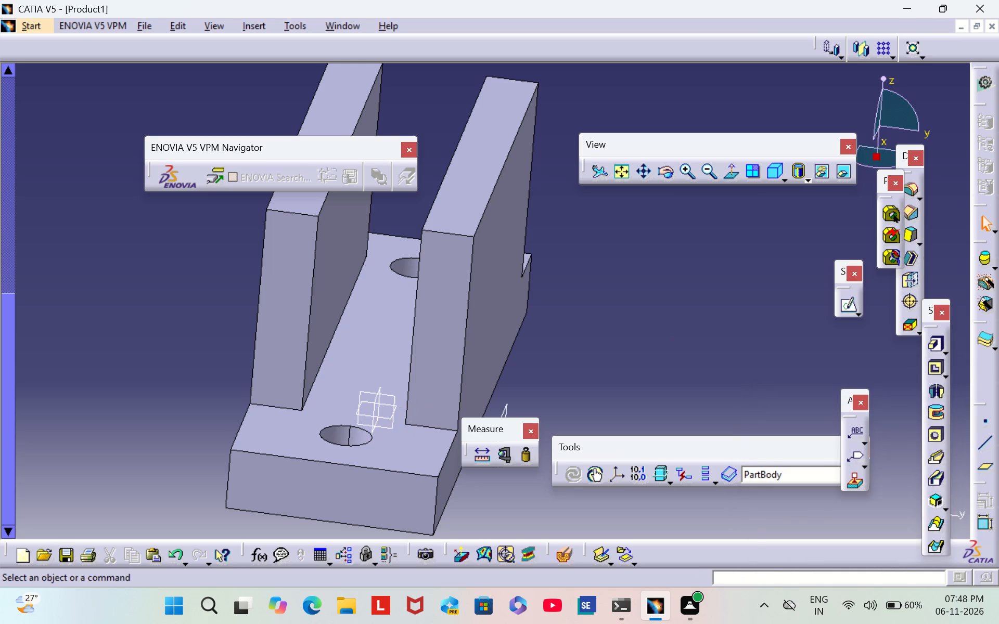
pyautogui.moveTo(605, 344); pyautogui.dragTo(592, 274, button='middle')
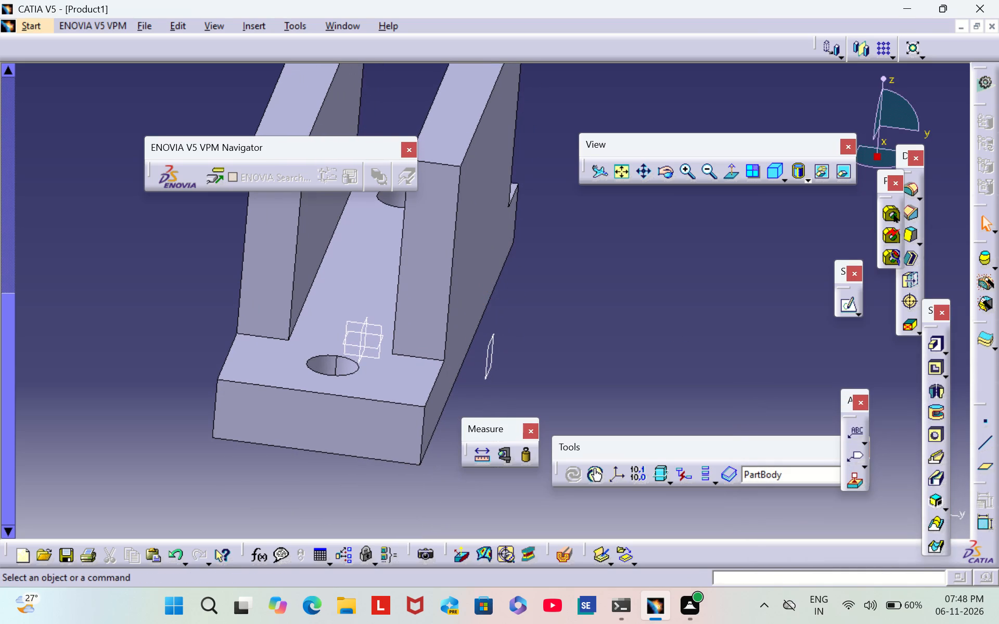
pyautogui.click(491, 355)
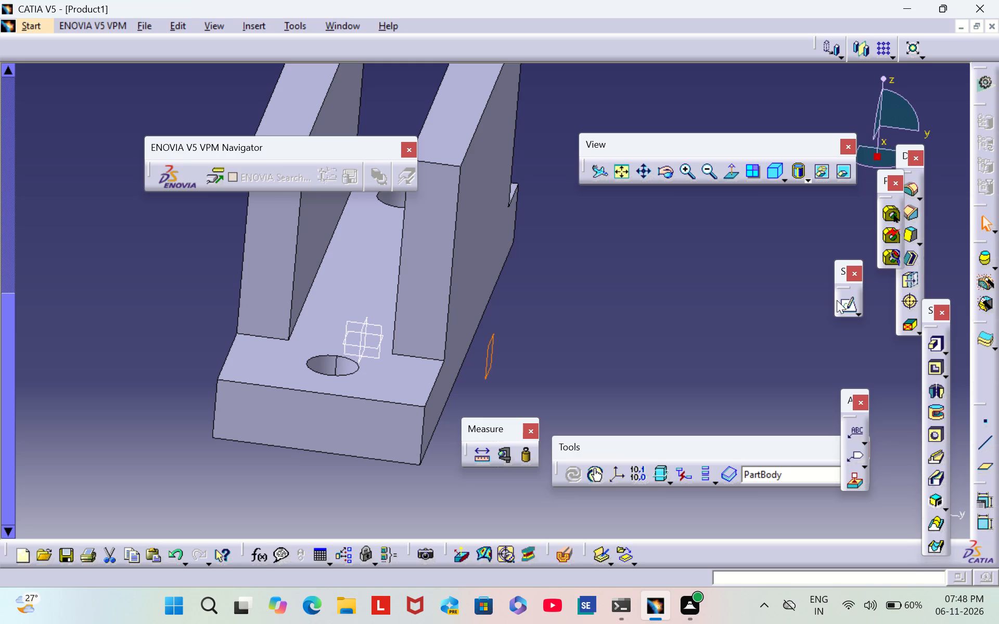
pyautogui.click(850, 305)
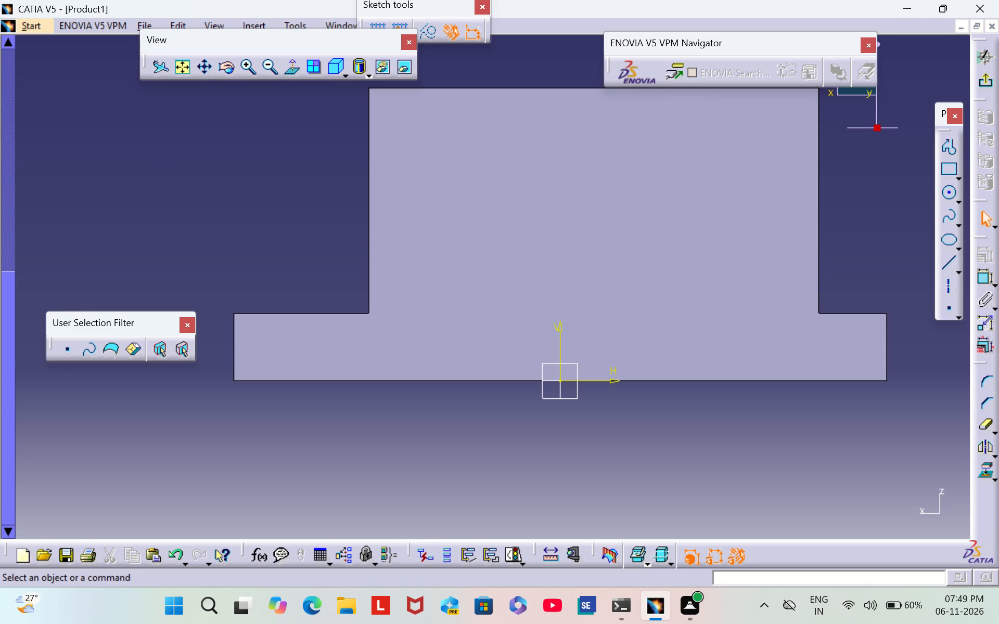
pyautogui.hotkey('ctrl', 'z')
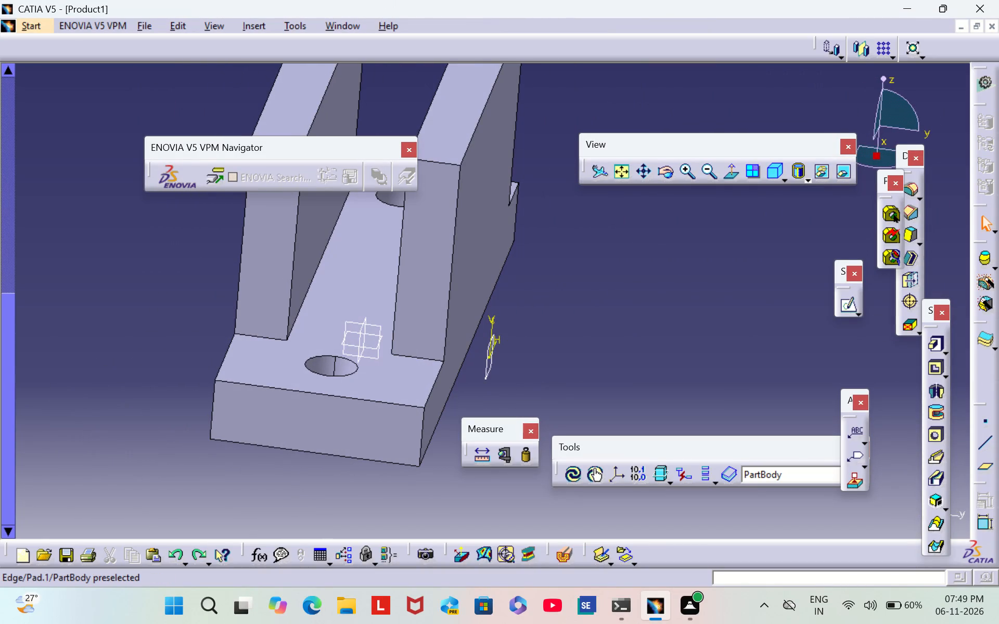
# Set the new reference plane's offset from the zx plane to 56 mm.
pyautogui.doubleClick(492, 369)
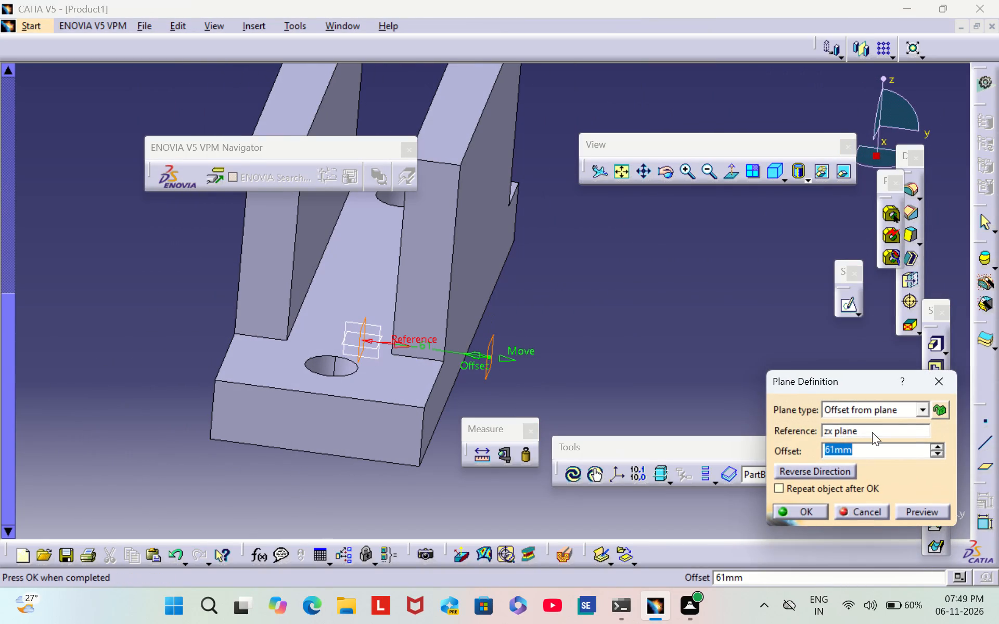
pyautogui.press('BackSpace')
pyautogui.write('56')
pyautogui.press('Return')
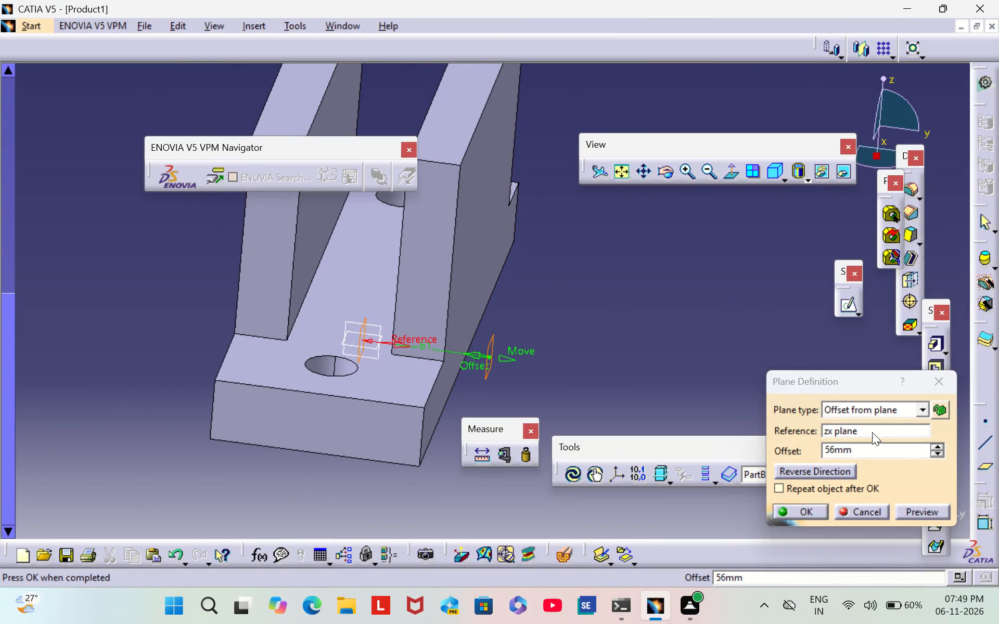
pyautogui.click(716, 245)
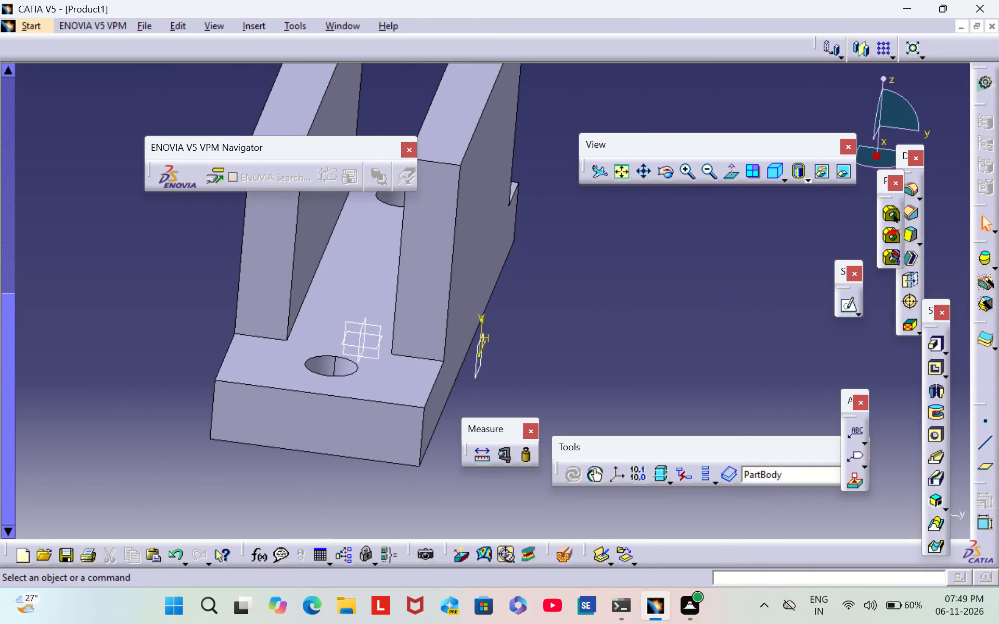
# Start a sketch on the offset plane and draw a circle about 37 mm in diameter over the wall's upper middle area.
pyautogui.click(482, 356)
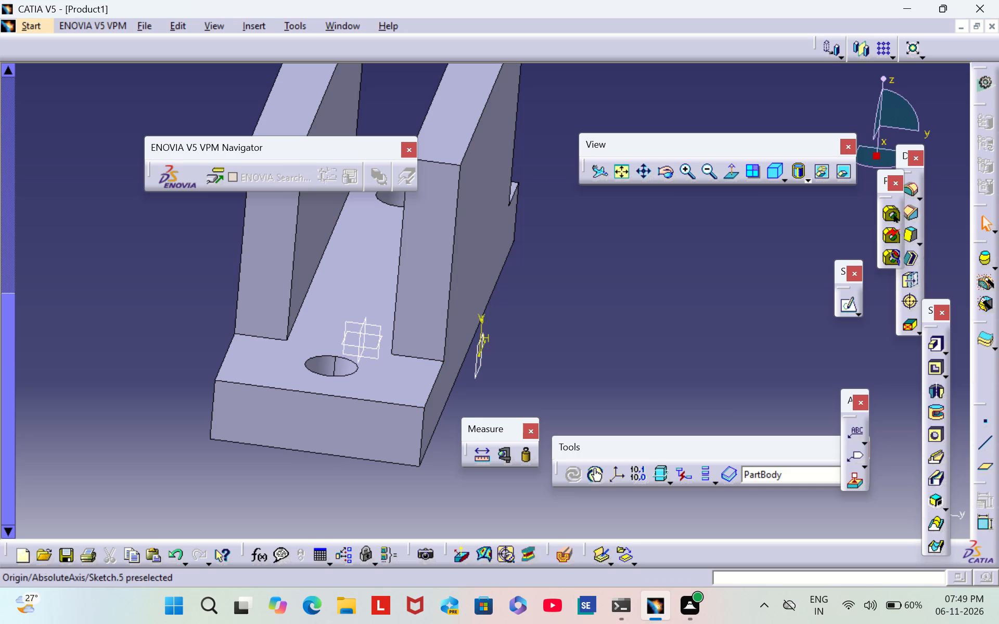
pyautogui.click(480, 367)
pyautogui.click(847, 307)
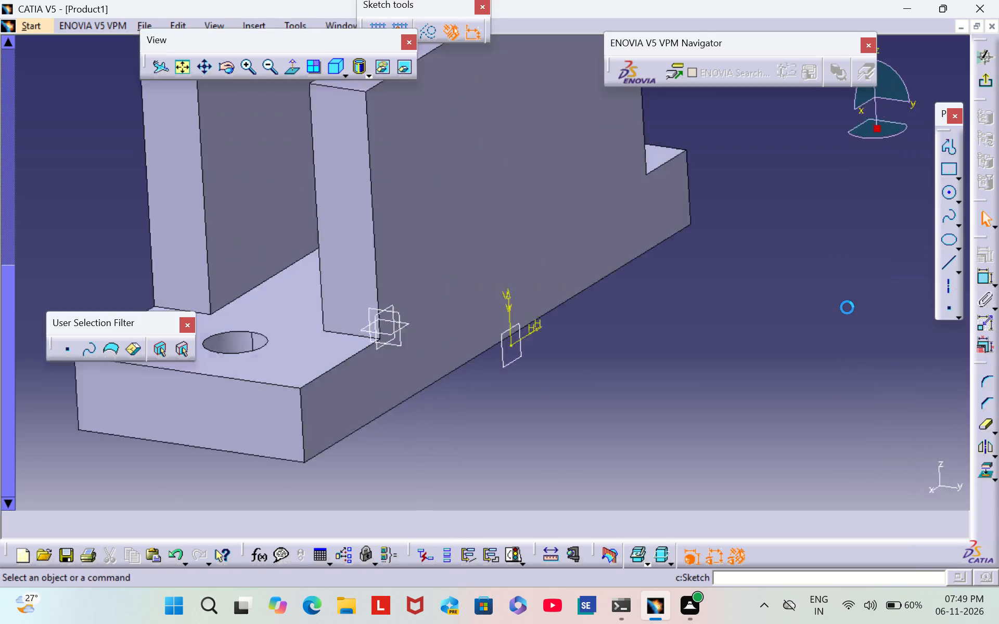
pyautogui.moveTo(761, 249); pyautogui.dragTo(761, 248, button='middle')
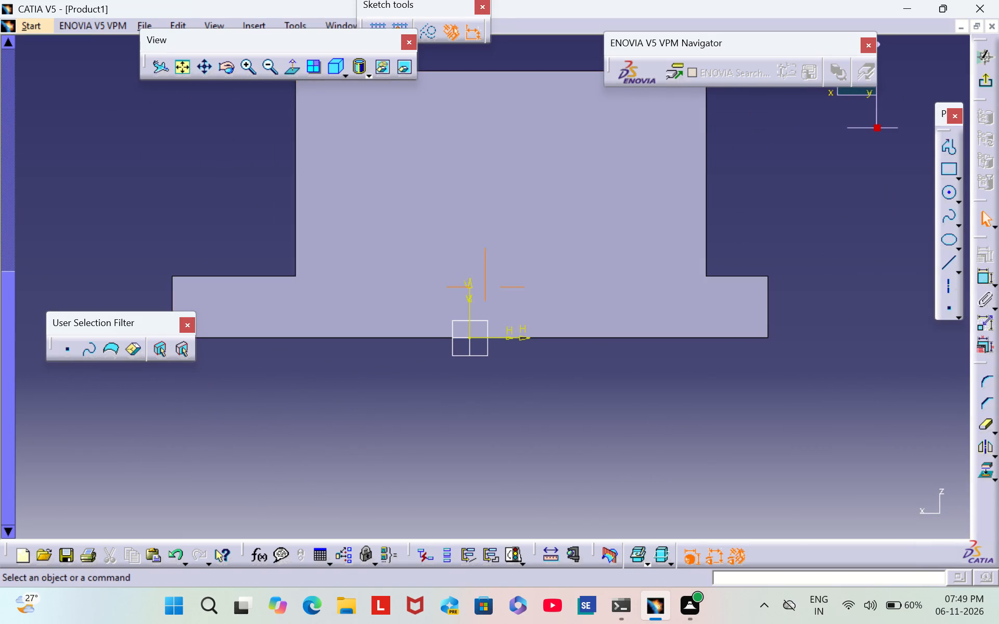
pyautogui.moveTo(761, 248); pyautogui.dragTo(767, 297, button='middle')
pyautogui.scroll(-1, 767, 297)
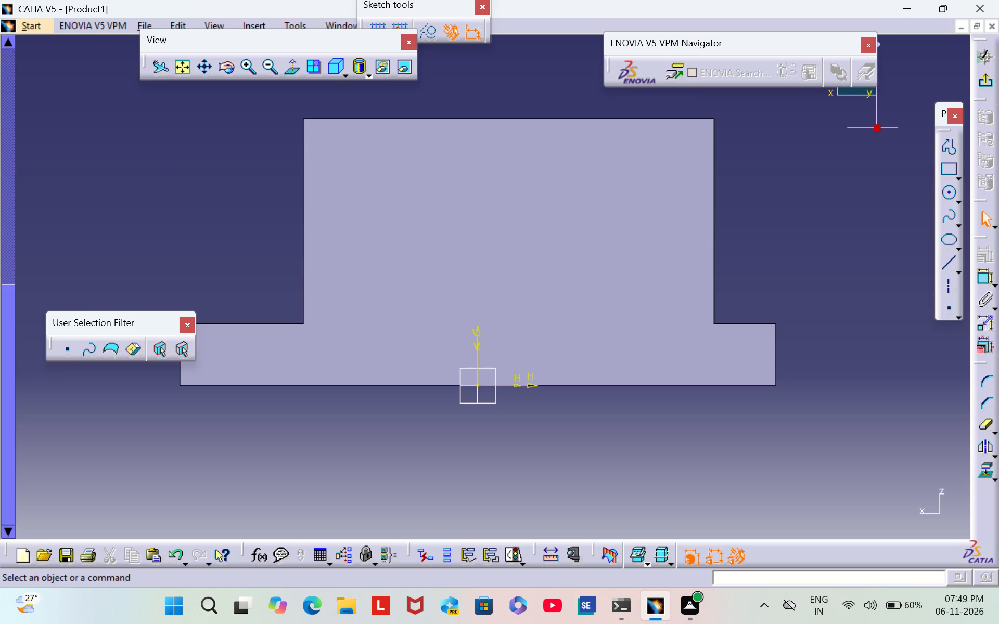
pyautogui.click(946, 196)
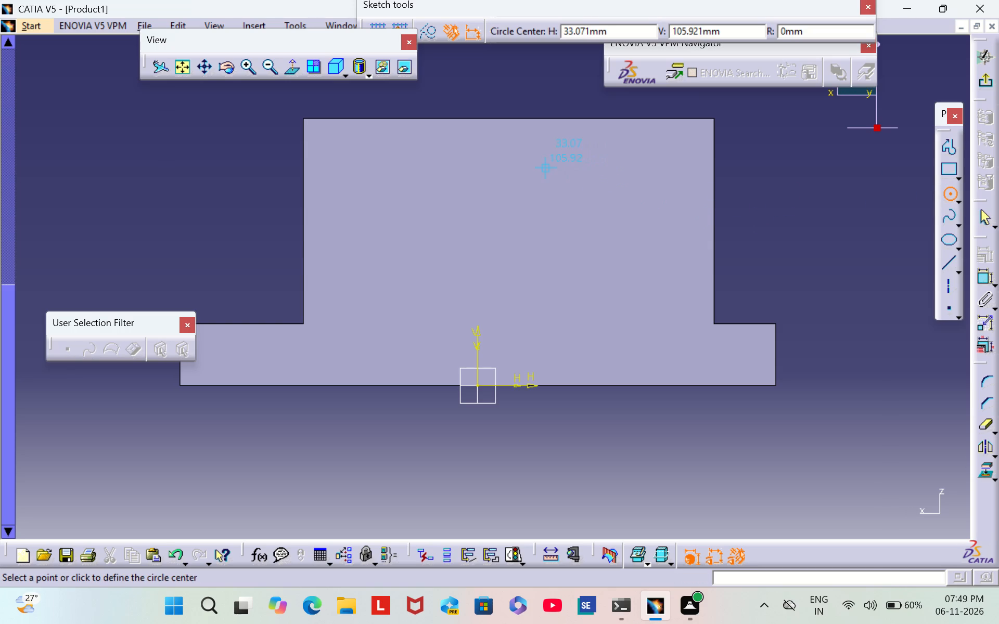
pyautogui.click(551, 204)
pyautogui.click(560, 244)
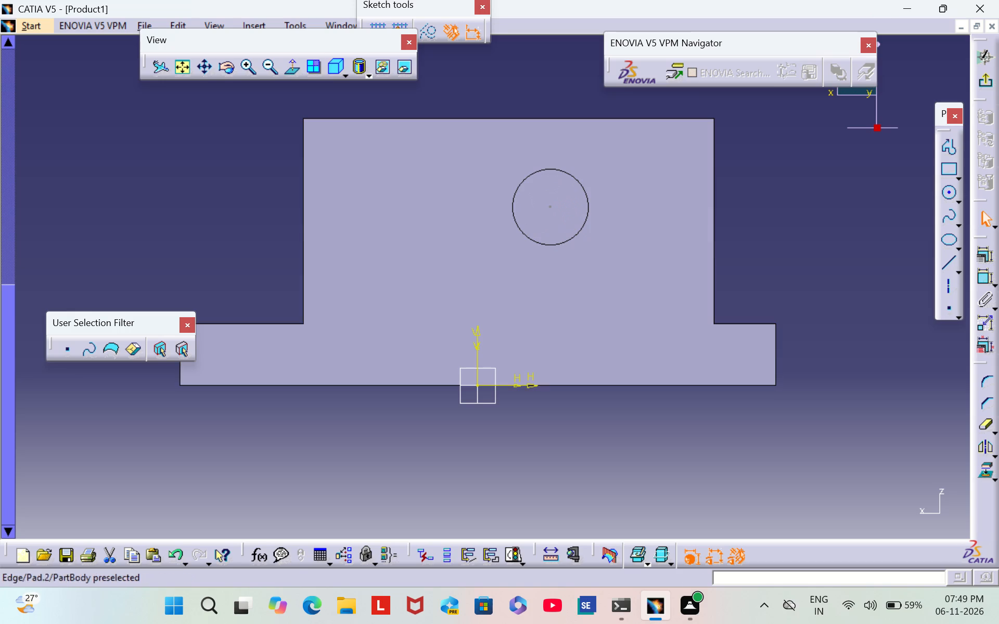
# Dimension the circle's diameter and set it to 60 mm.
pyautogui.click(983, 275)
pyautogui.click(664, 254)
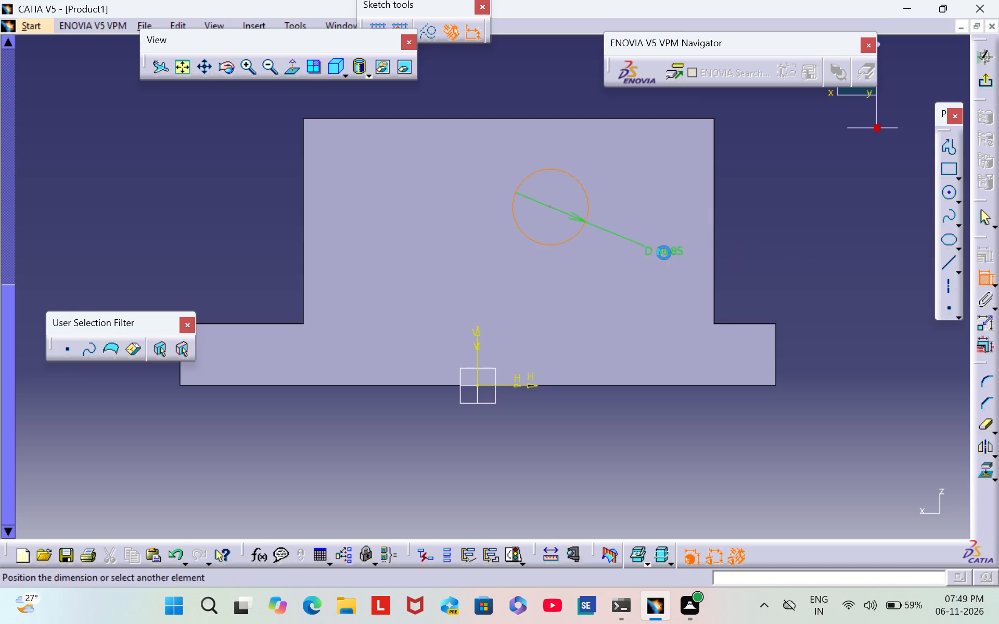
pyautogui.doubleClick(662, 253)
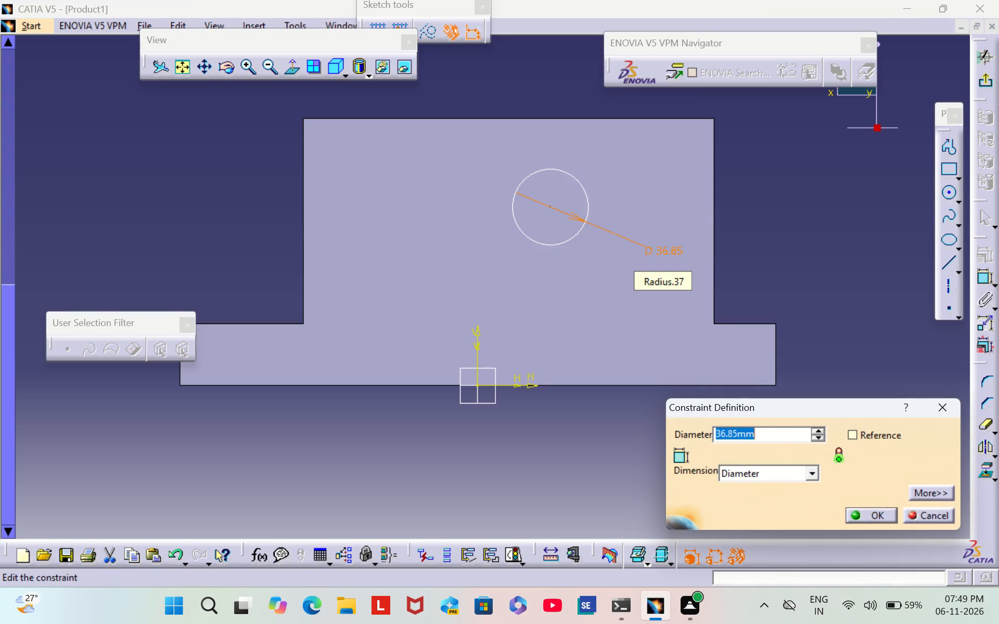
pyautogui.press('BackSpace')
pyautogui.write('60')
pyautogui.press('Return')
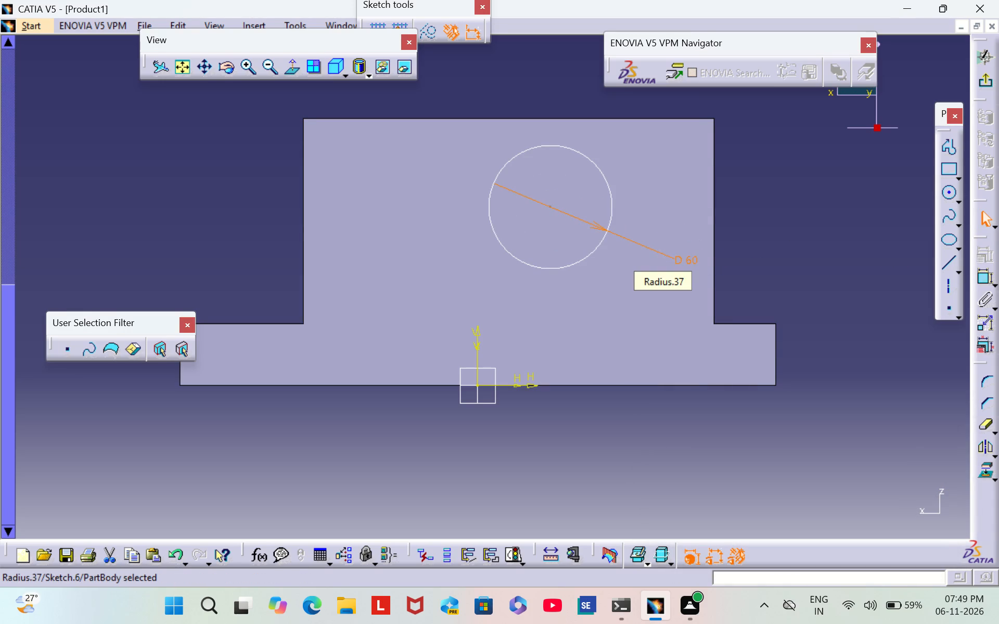
# Sketch a second circle about 84 mm in diameter, concentric with the 60 mm circle.
pyautogui.click(787, 194)
pyautogui.click(945, 196)
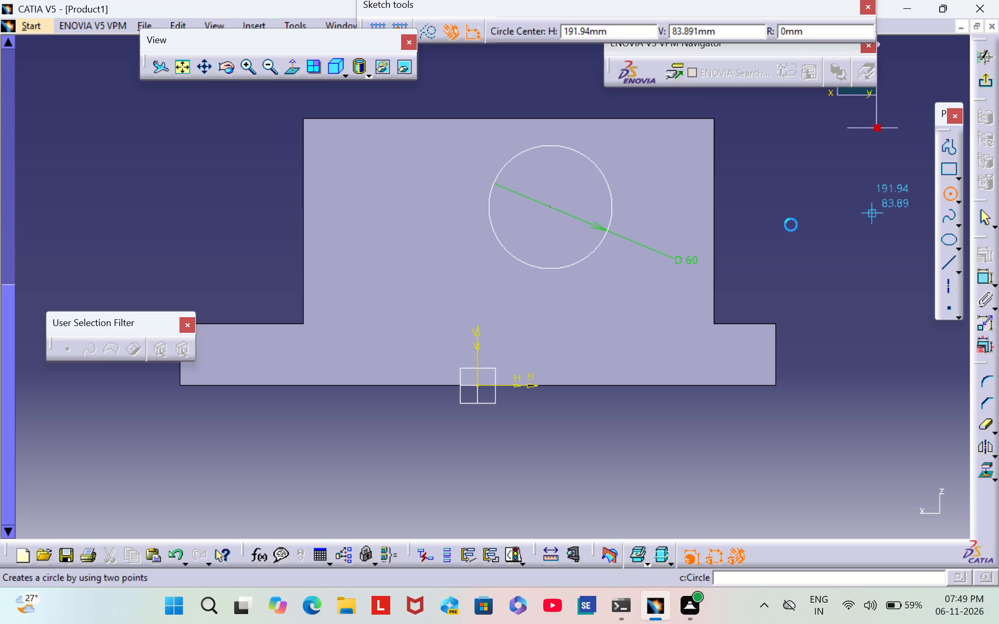
pyautogui.click(551, 206)
pyautogui.click(638, 199)
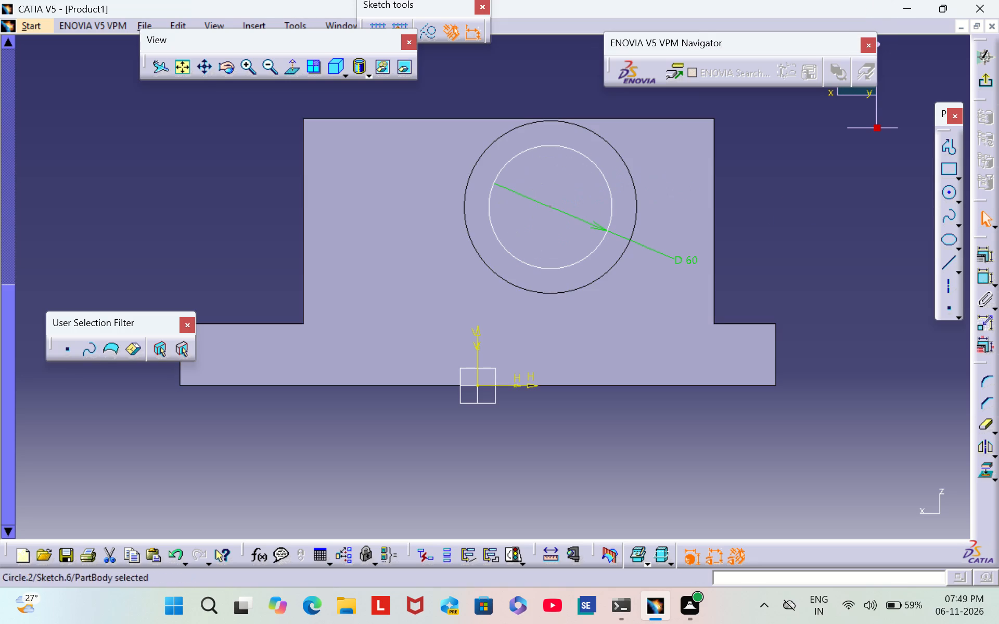
# Dimension the outer circle's diameter and set it to 100 mm.
pyautogui.click(982, 275)
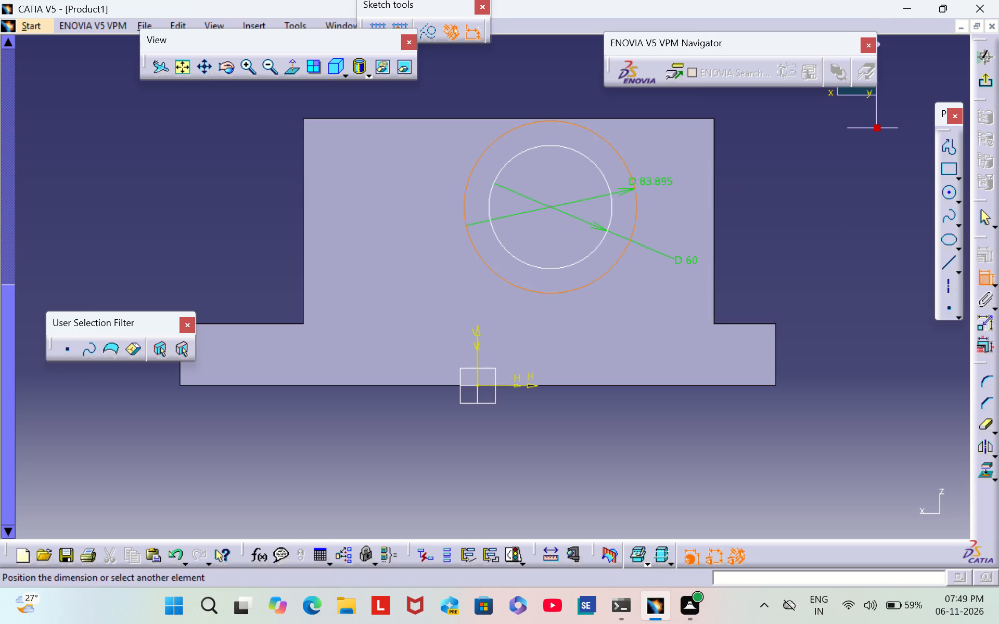
pyautogui.click(651, 185)
pyautogui.doubleClick(656, 181)
pyautogui.press('BackSpace')
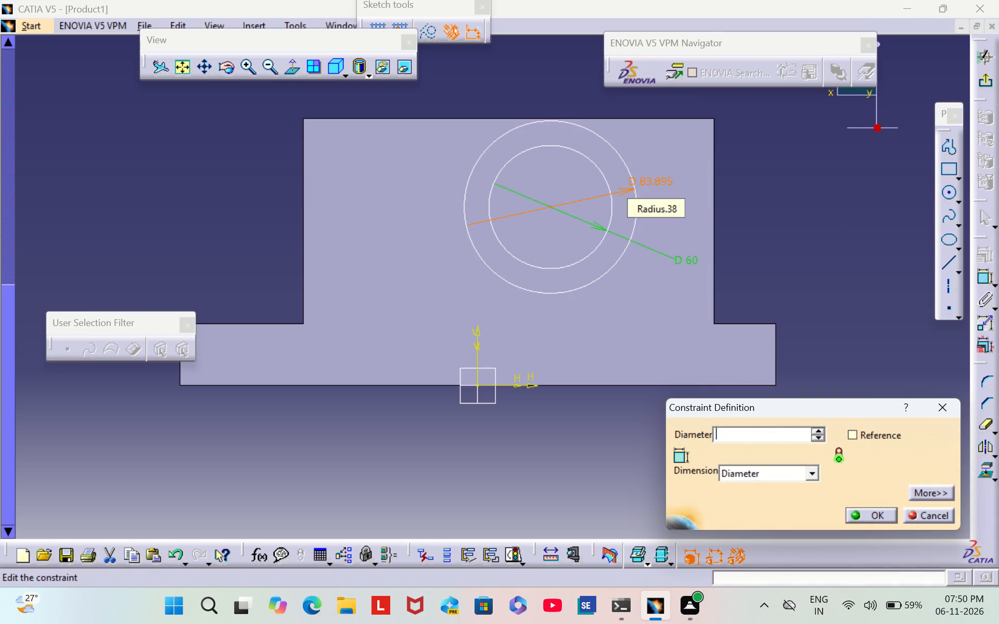
pyautogui.write('10')
pyautogui.press('0')
pyautogui.press('Return')
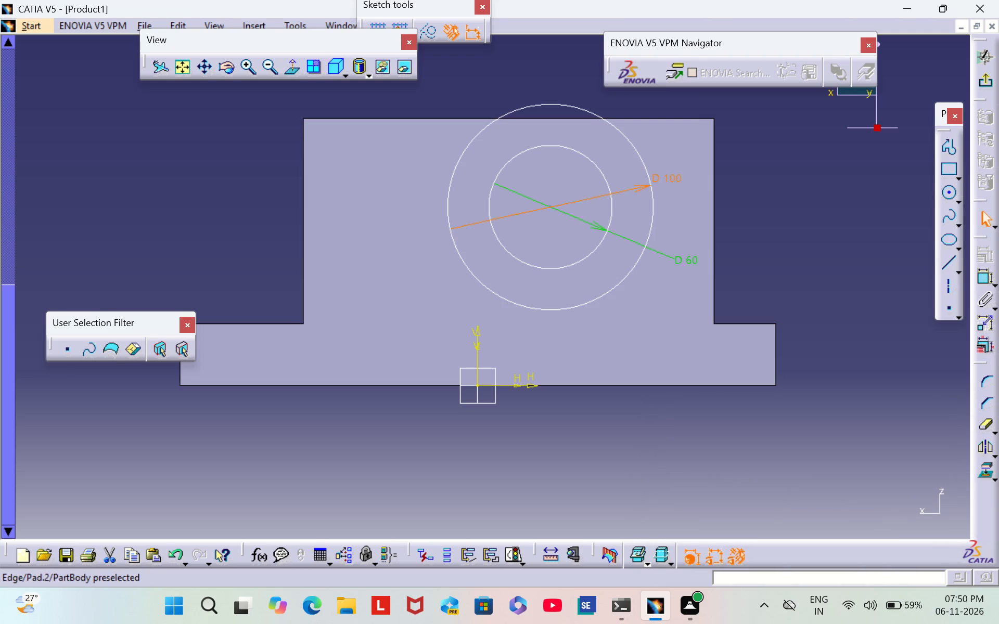
pyautogui.click(819, 201)
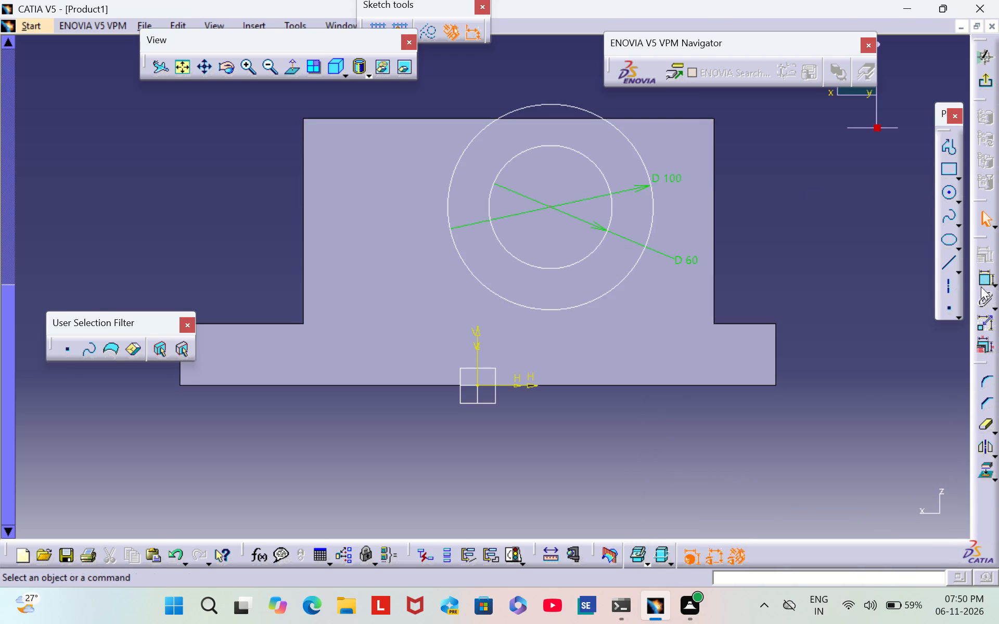
# Dimension the horizontal distance from the base's left end edge to the circles' centre as 180 mm and exit the sketch.
pyautogui.doubleClick(984, 275)
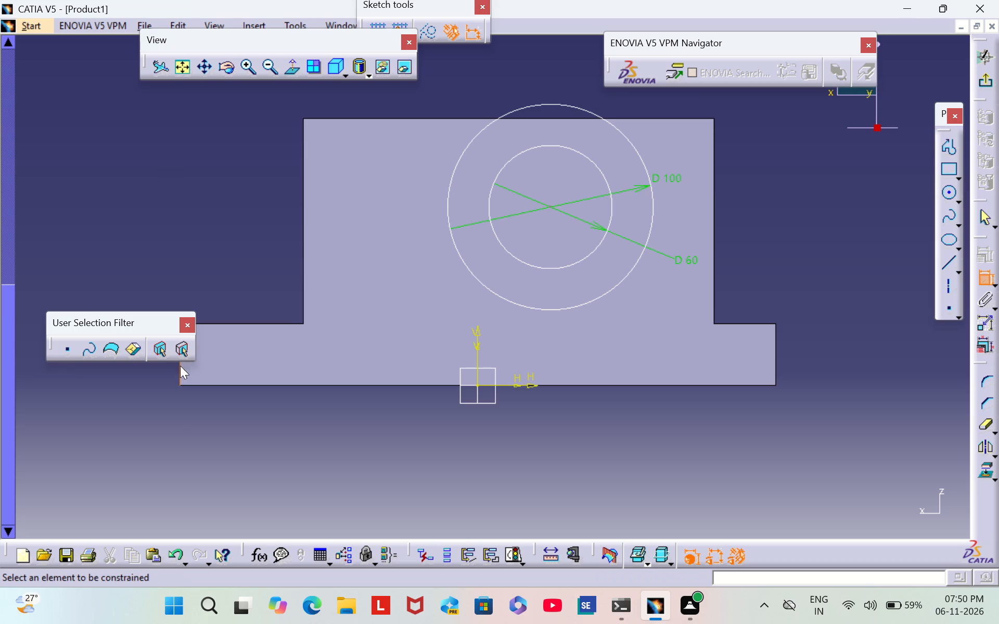
pyautogui.click(177, 366)
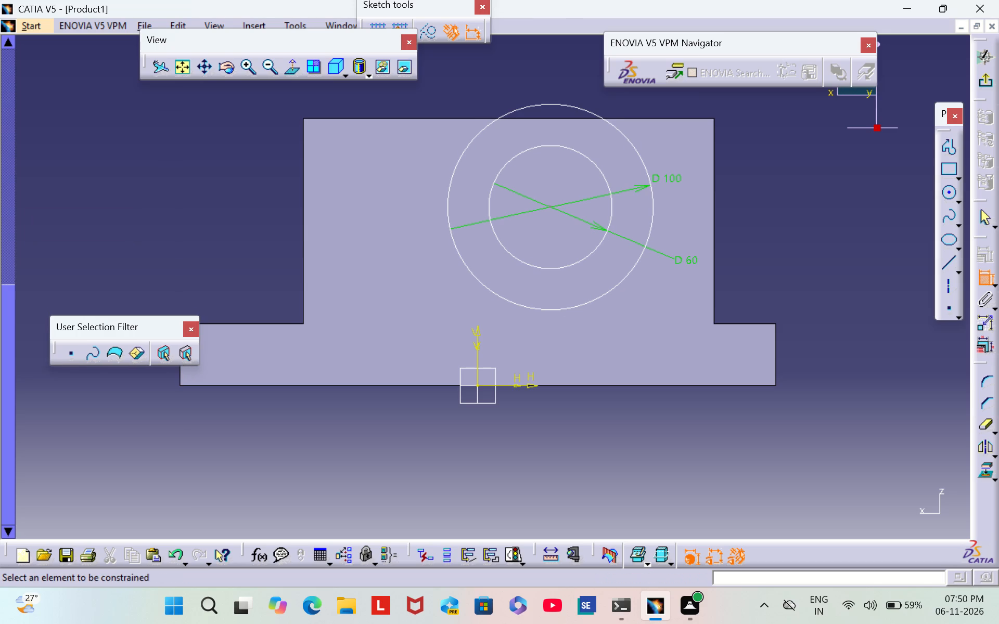
pyautogui.click(552, 204)
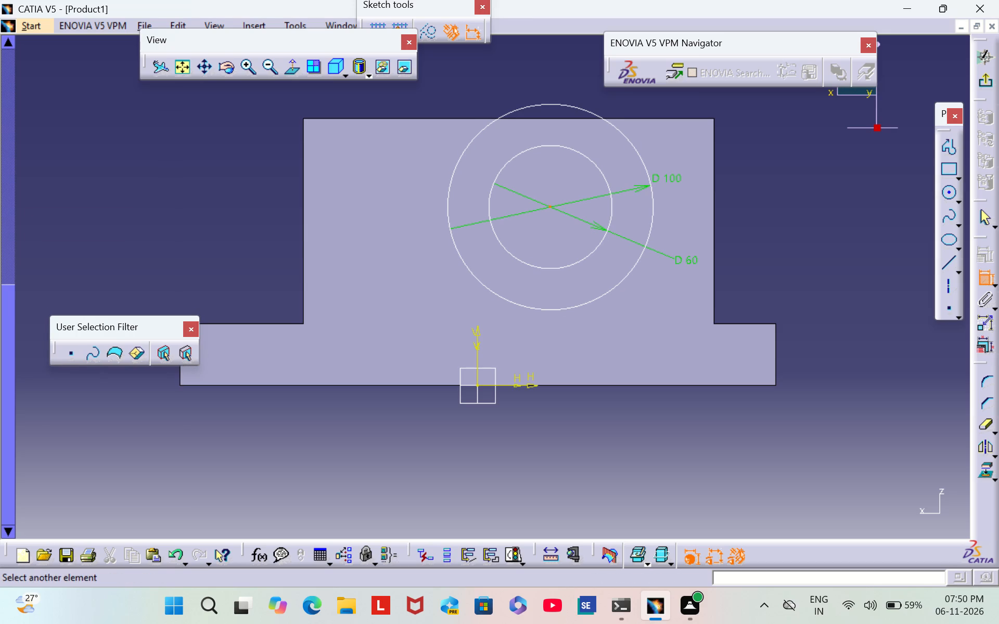
pyautogui.click(180, 367)
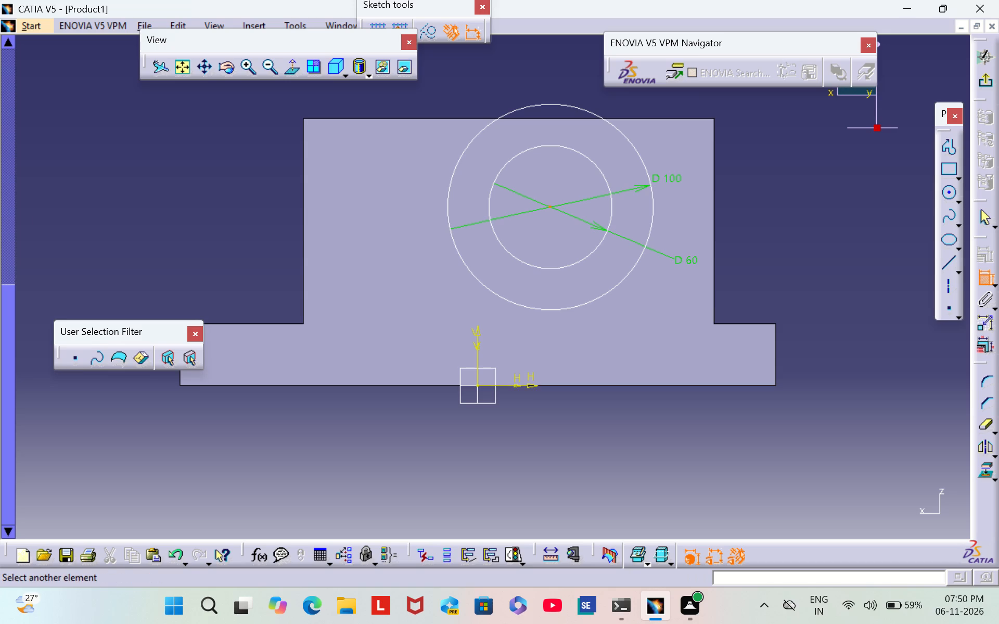
pyautogui.moveTo(106, 335); pyautogui.dragTo(177, 182)
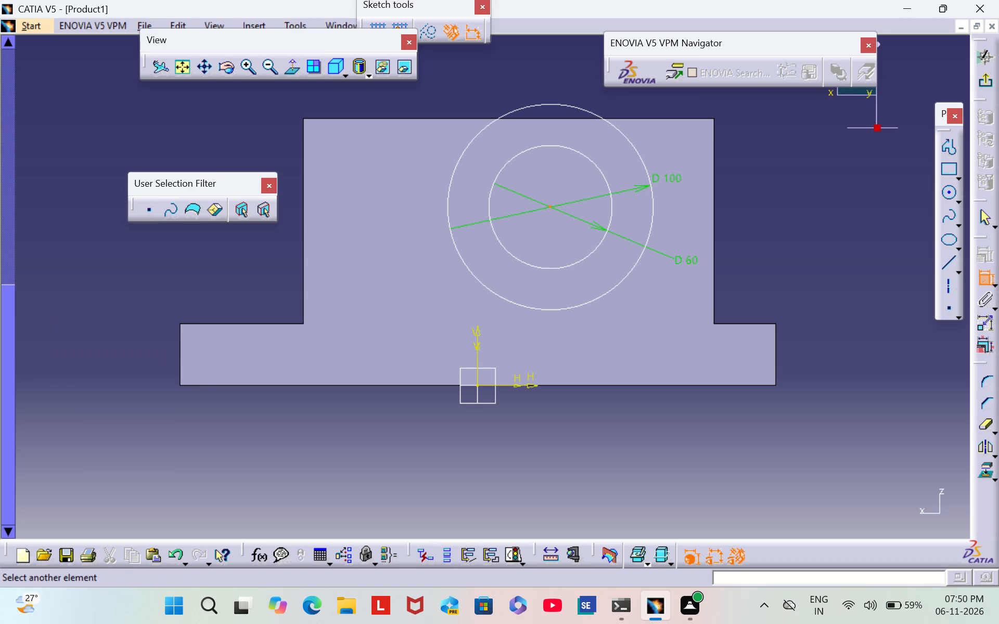
pyautogui.click(179, 360)
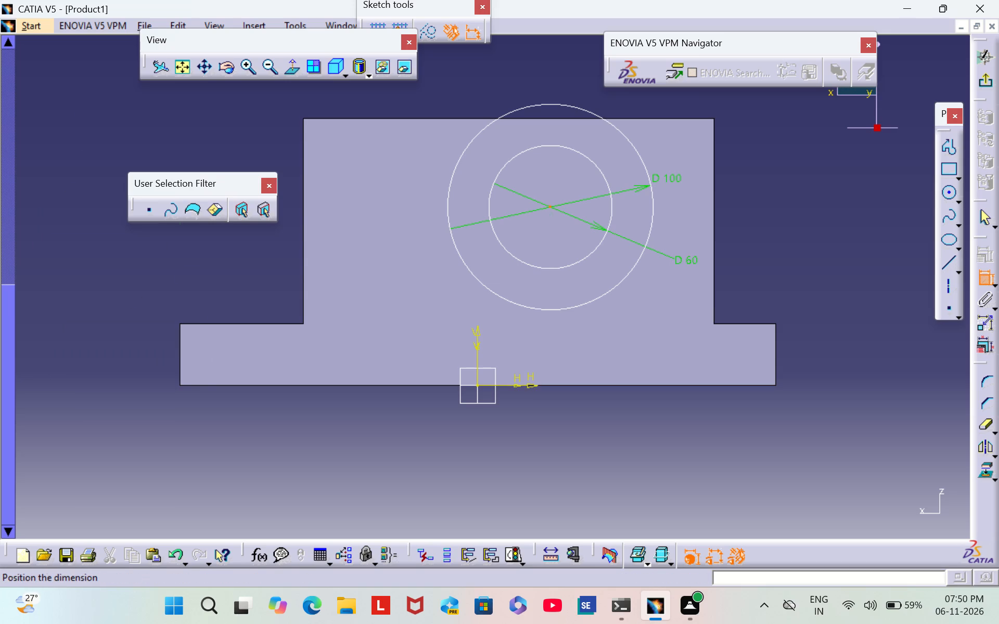
pyautogui.click(379, 445)
pyautogui.doubleClick(376, 440)
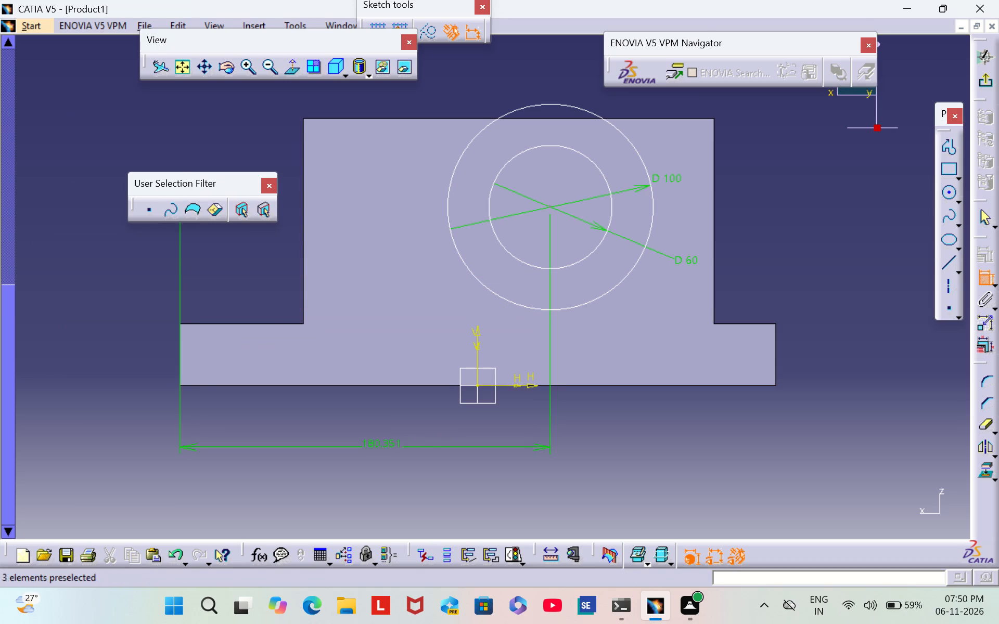
pyautogui.press('BackSpace')
pyautogui.press('1')
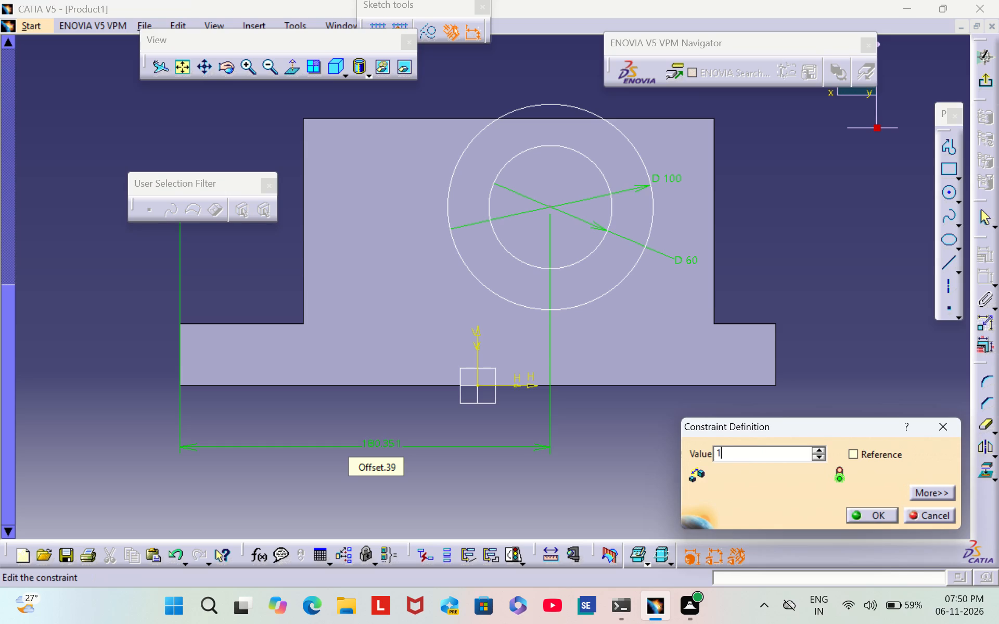
pyautogui.write('80')
pyautogui.press('Return')
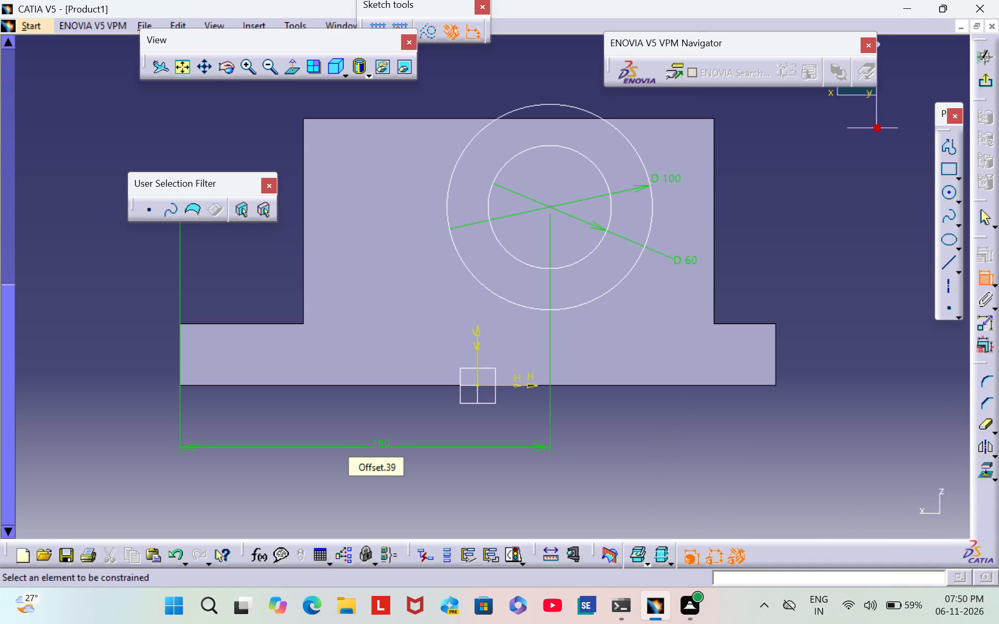
pyautogui.click(686, 393)
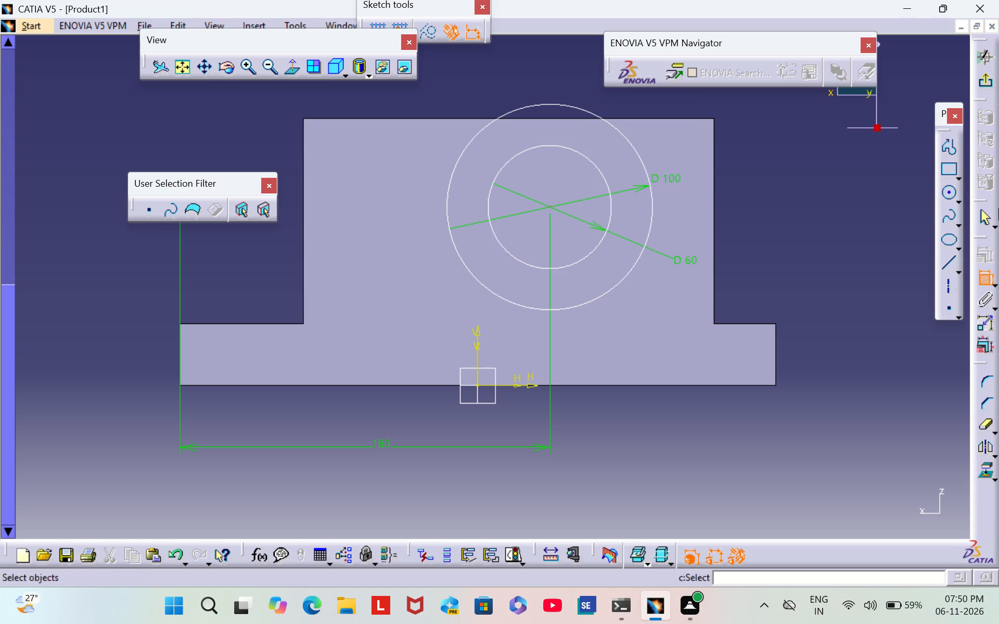
pyautogui.click(984, 82)
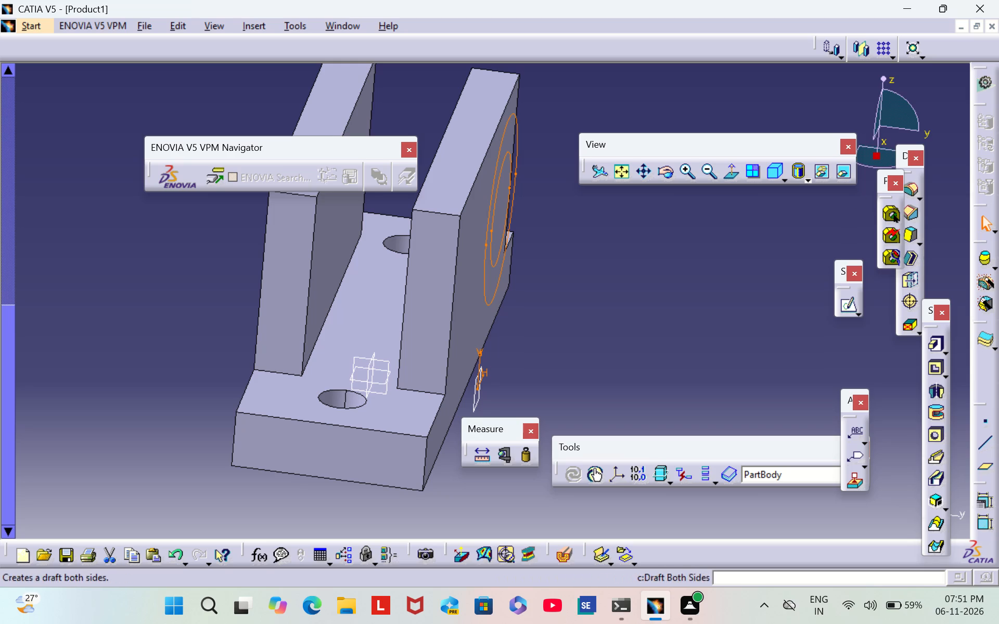
# Reopen the circle sketch and dimension the circles' centre 100 mm above the base's bottom edge.
pyautogui.click(848, 309)
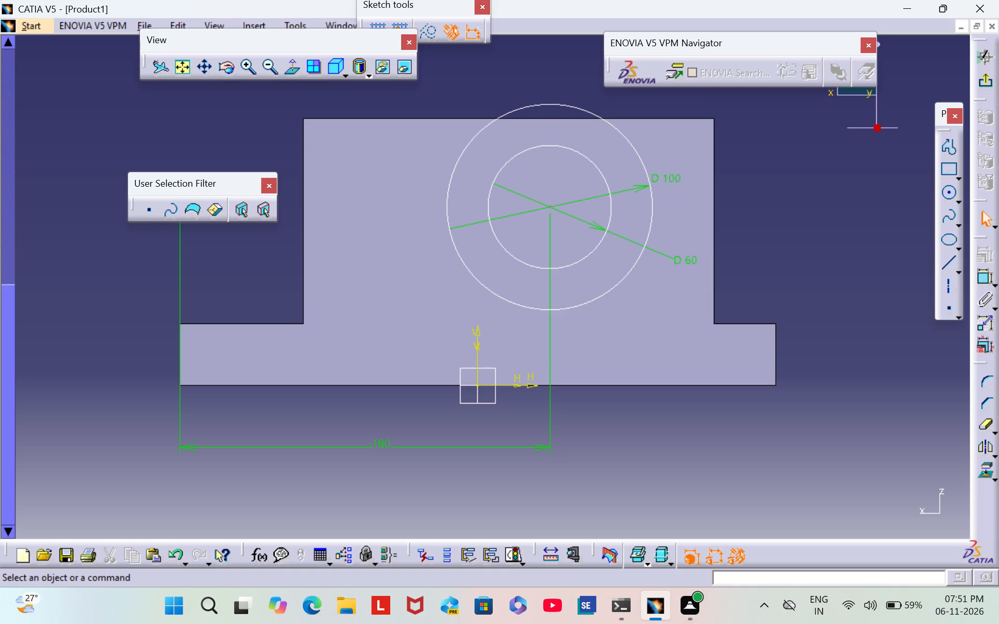
pyautogui.click(981, 279)
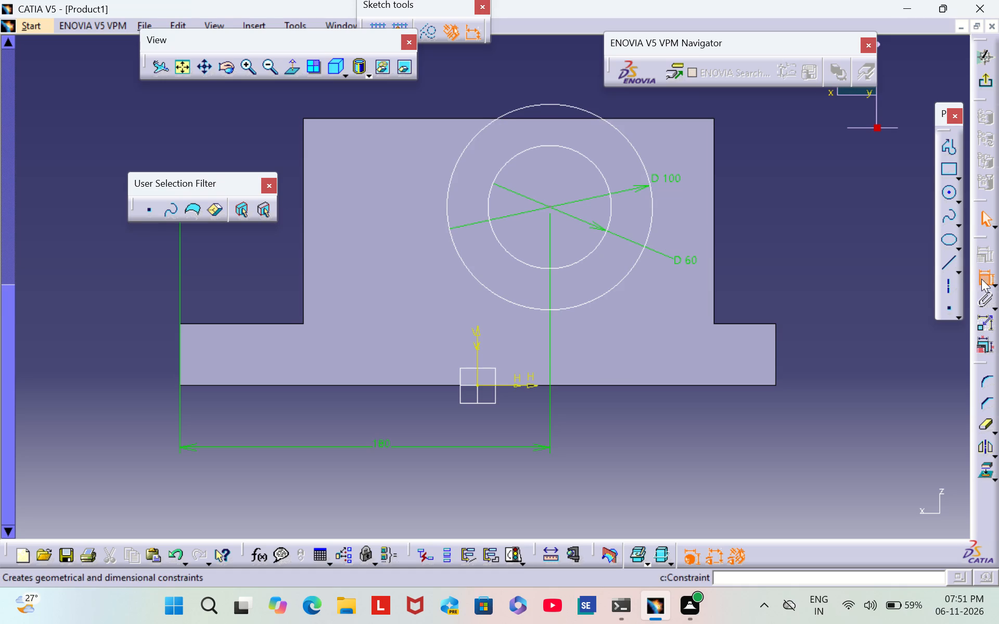
pyautogui.click(550, 207)
pyautogui.click(565, 382)
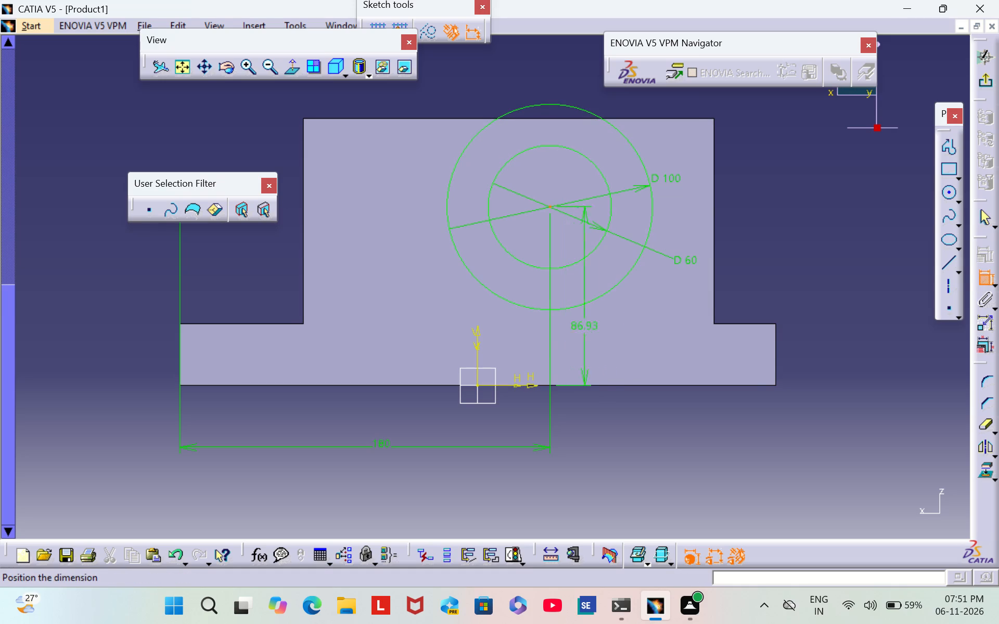
pyautogui.click(801, 298)
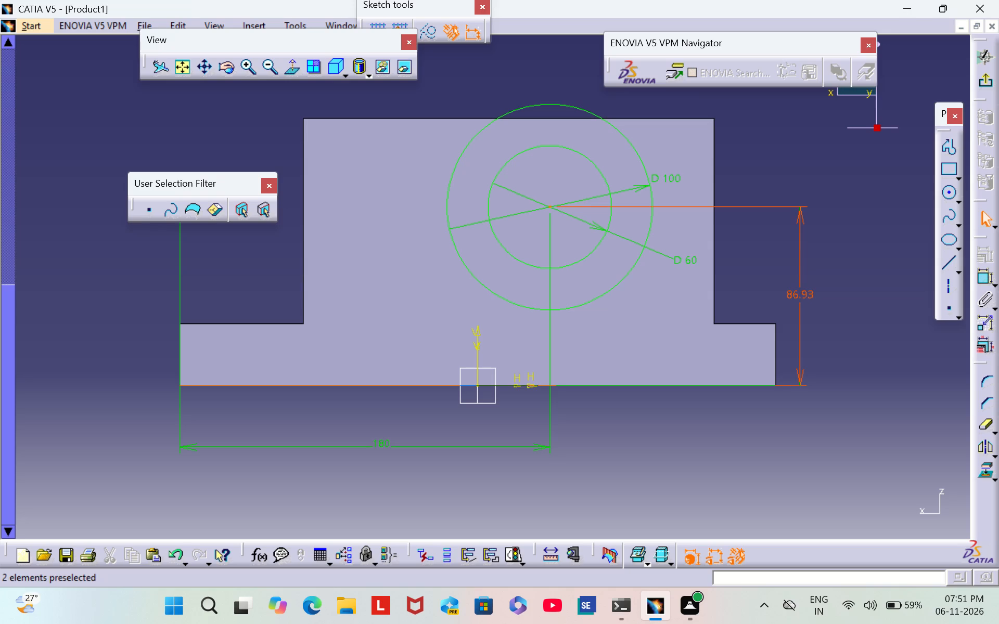
pyautogui.doubleClick(800, 295)
pyautogui.press('BackSpace')
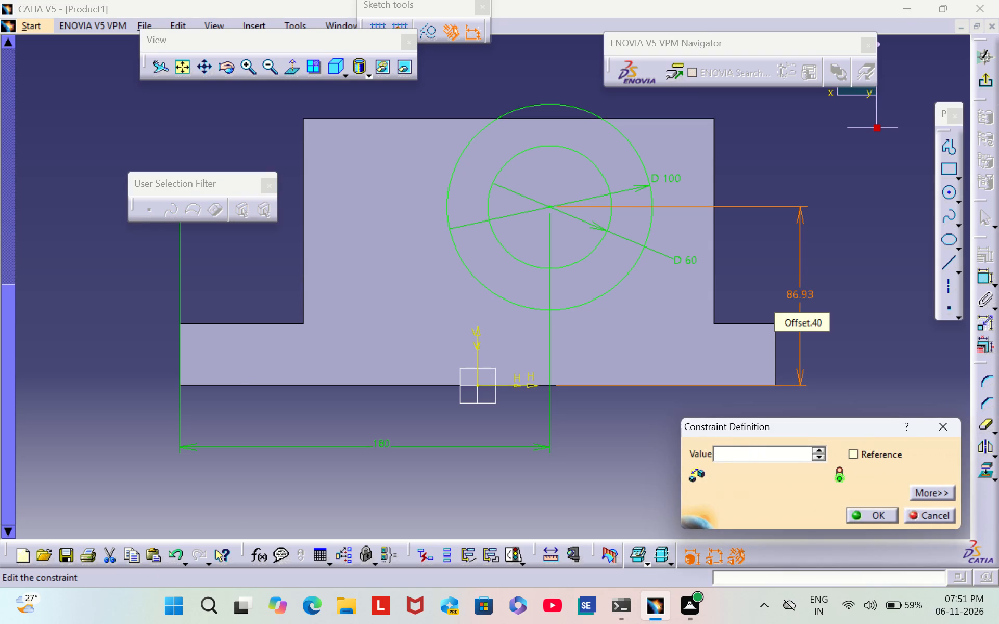
pyautogui.write('100')
pyautogui.press('Return')
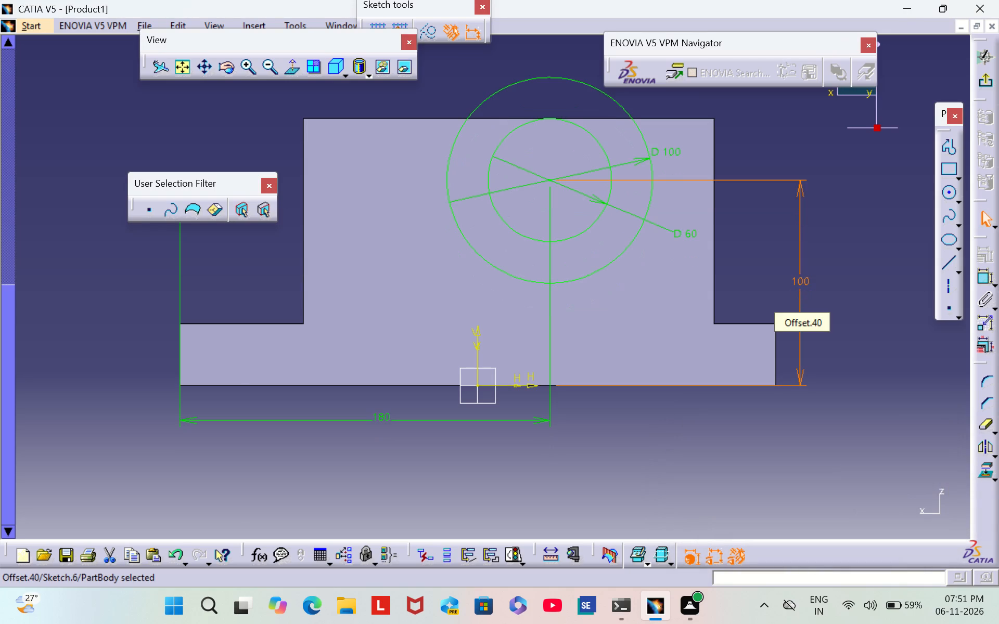
pyautogui.click(833, 283)
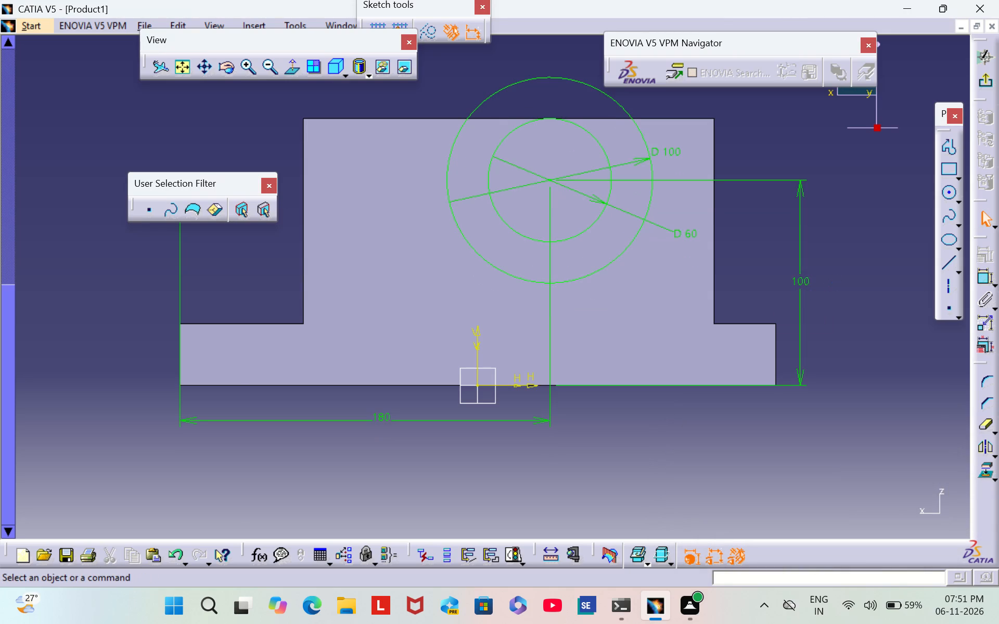
# Exit the sketch and pad the two concentric circles 112 mm in the reversed direction, through both upright walls.
pyautogui.click(989, 83)
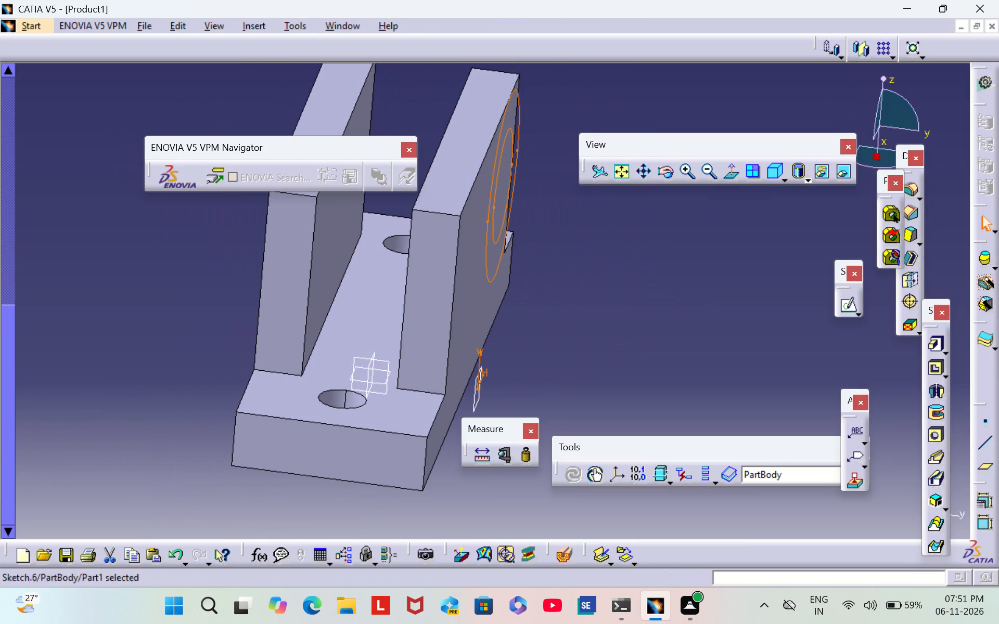
pyautogui.click(938, 340)
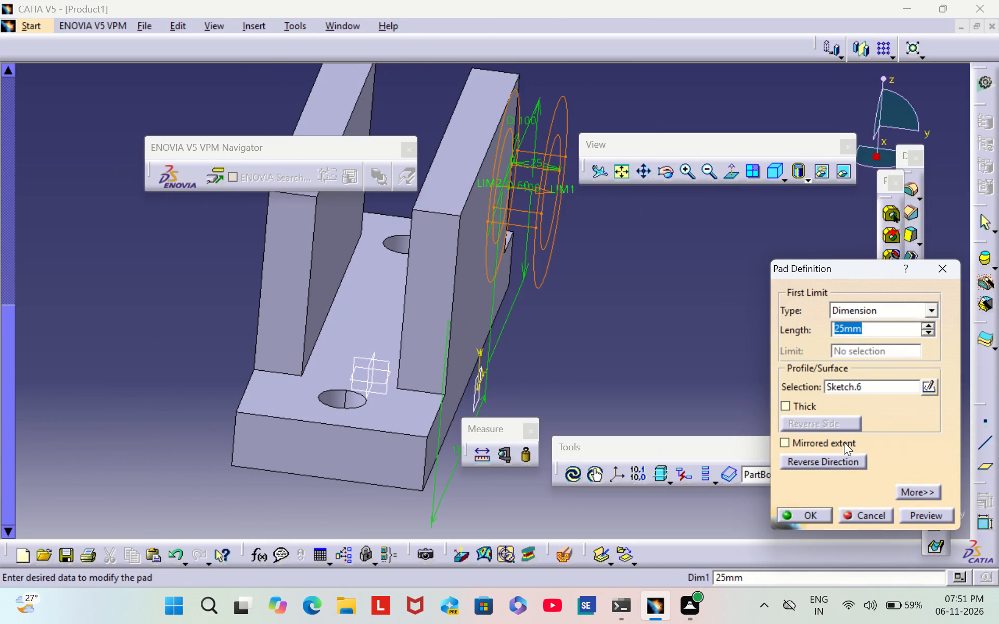
pyautogui.click(825, 456)
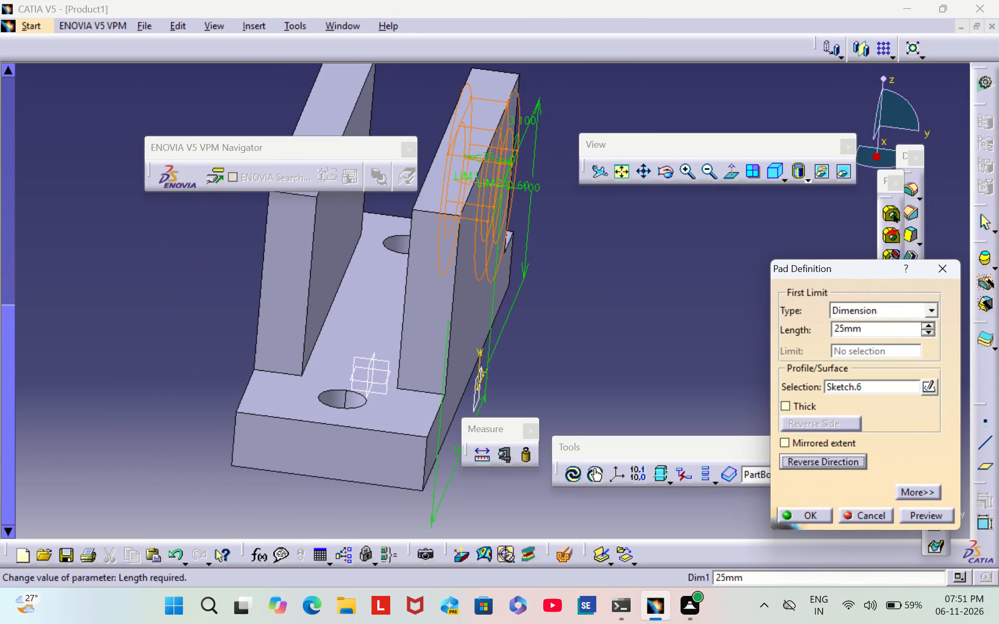
pyautogui.click(861, 335)
pyautogui.press('BackSpace')
pyautogui.press('BackSpace')
pyautogui.press('BackSpace')
pyautogui.press('BackSpace')
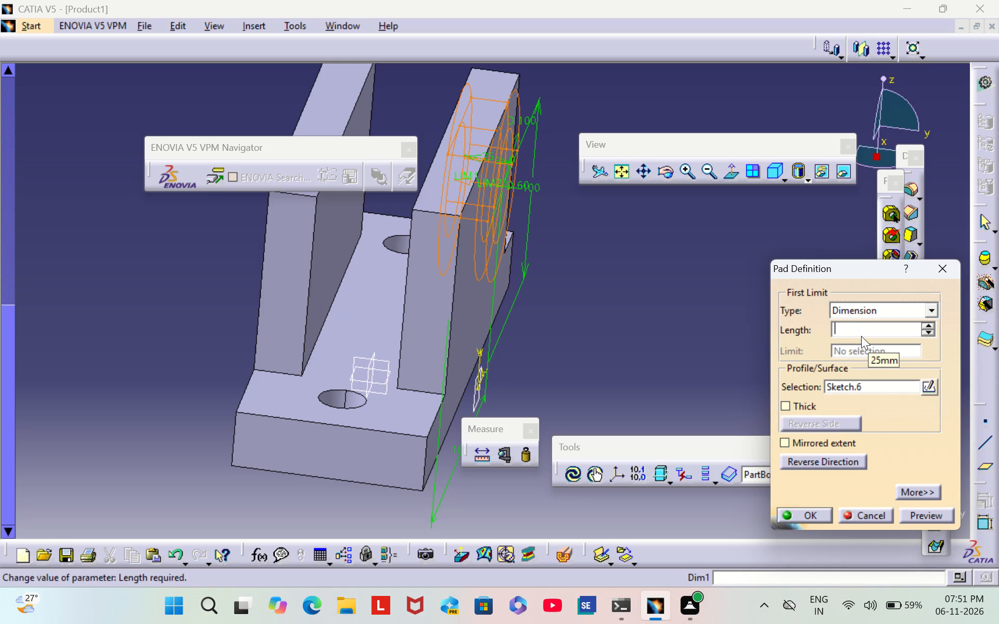
pyautogui.write('112')
pyautogui.press('Return')
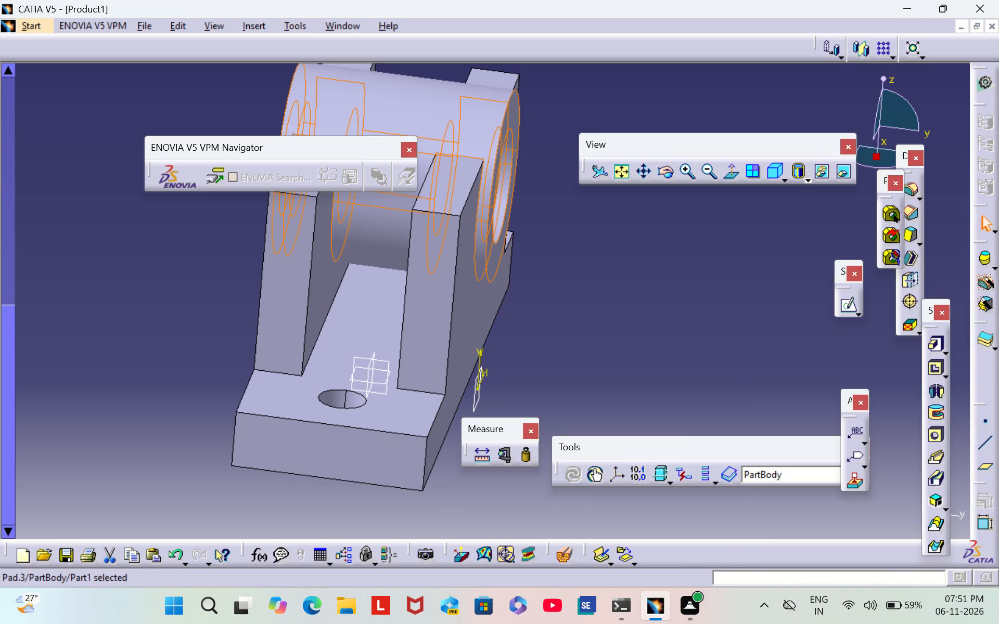
pyautogui.click(671, 268)
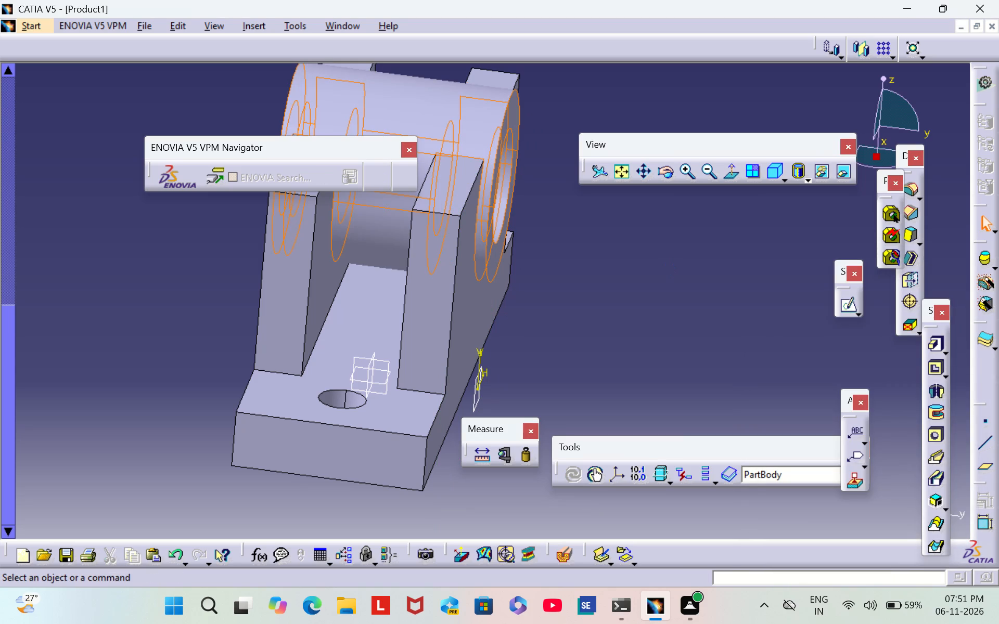
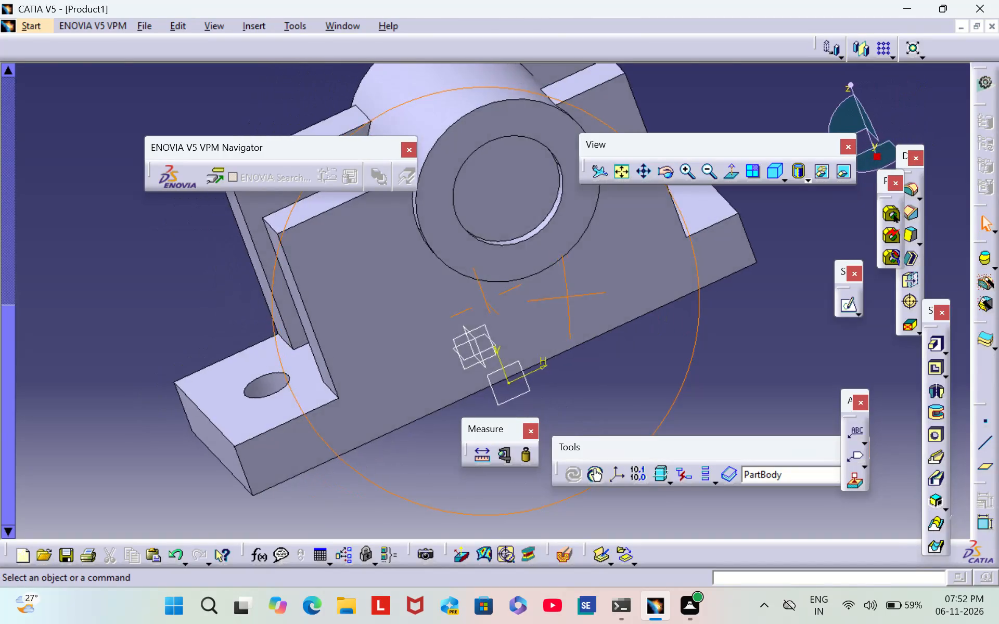
# Start a sketch on the outer face of the front upright wall and draw a circle about 20 mm in diameter near its upper-left corner.
pyautogui.scroll(1, 561, 289)
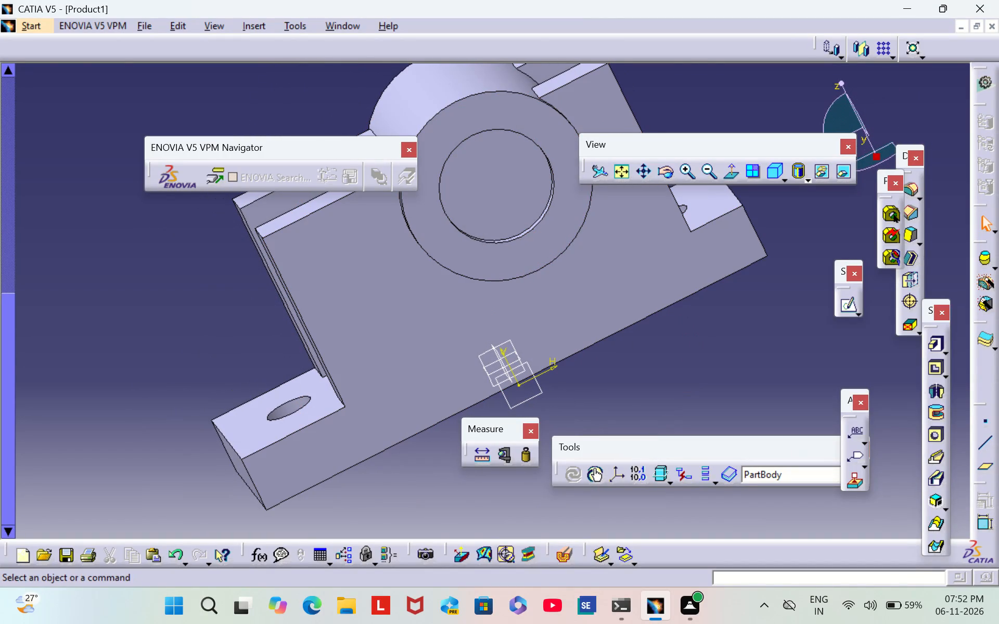
pyautogui.click(372, 292)
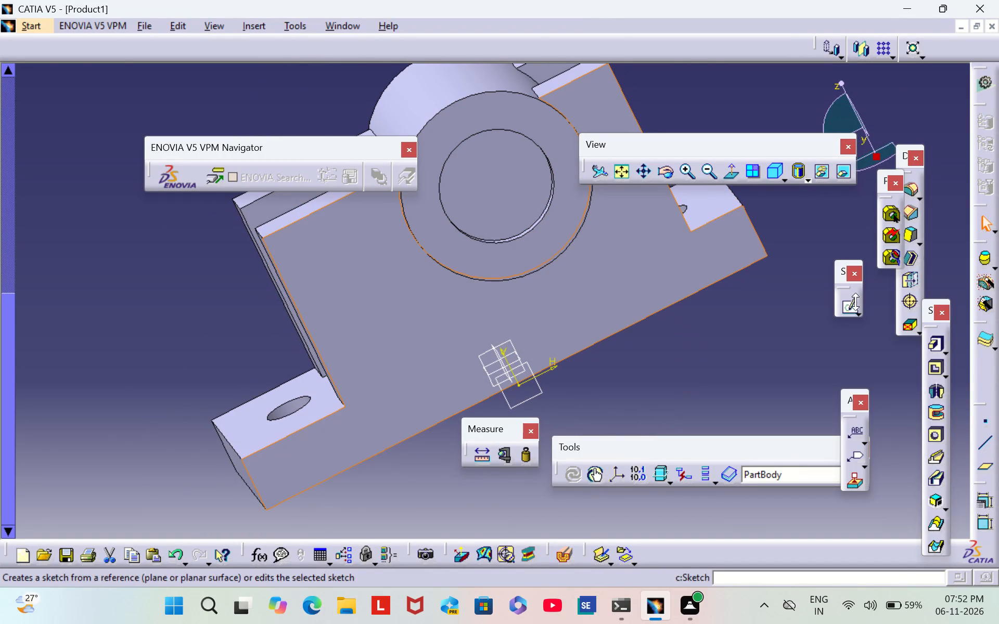
pyautogui.click(843, 307)
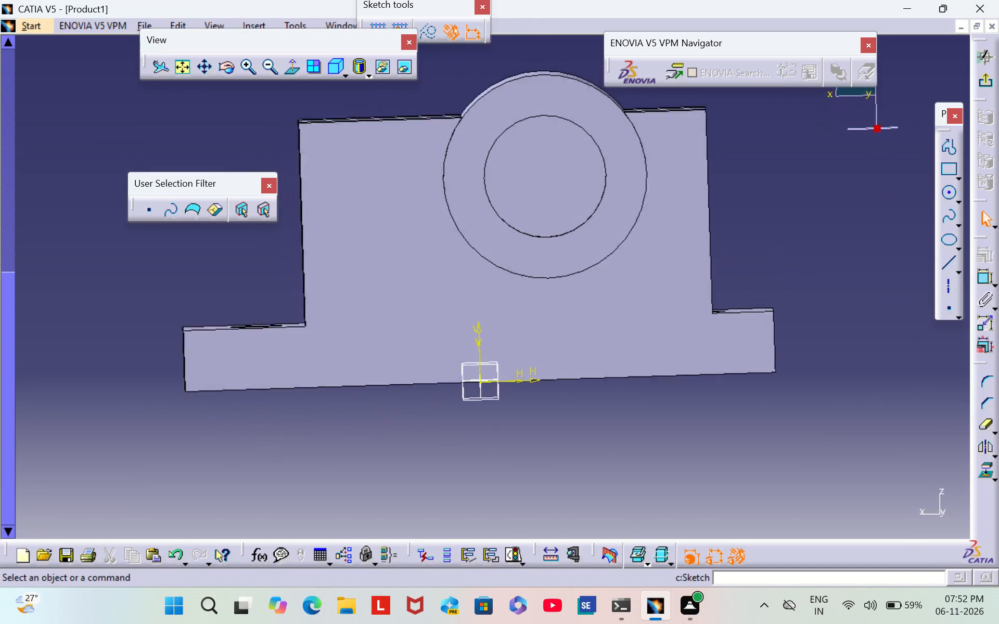
pyautogui.click(950, 192)
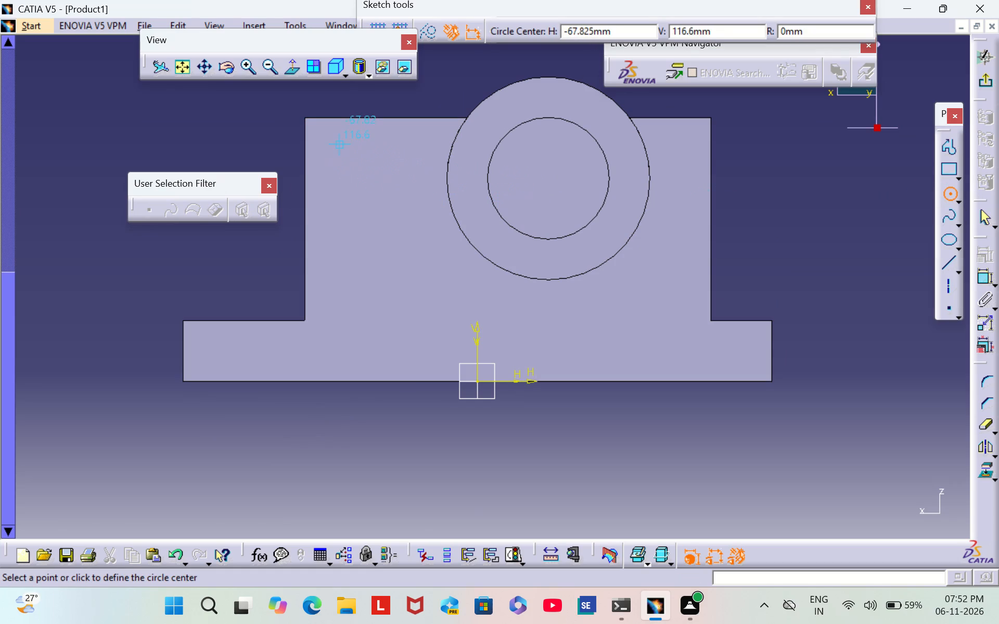
pyautogui.click(342, 155)
pyautogui.click(355, 171)
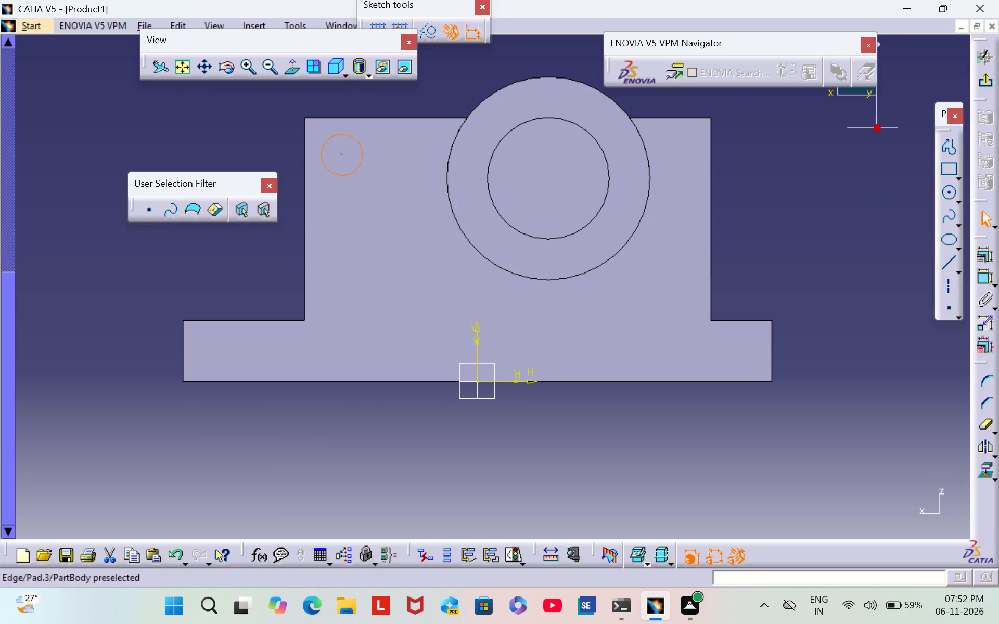
# Dimension the small circle's diameter and set it to 30 mm.
pyautogui.click(980, 275)
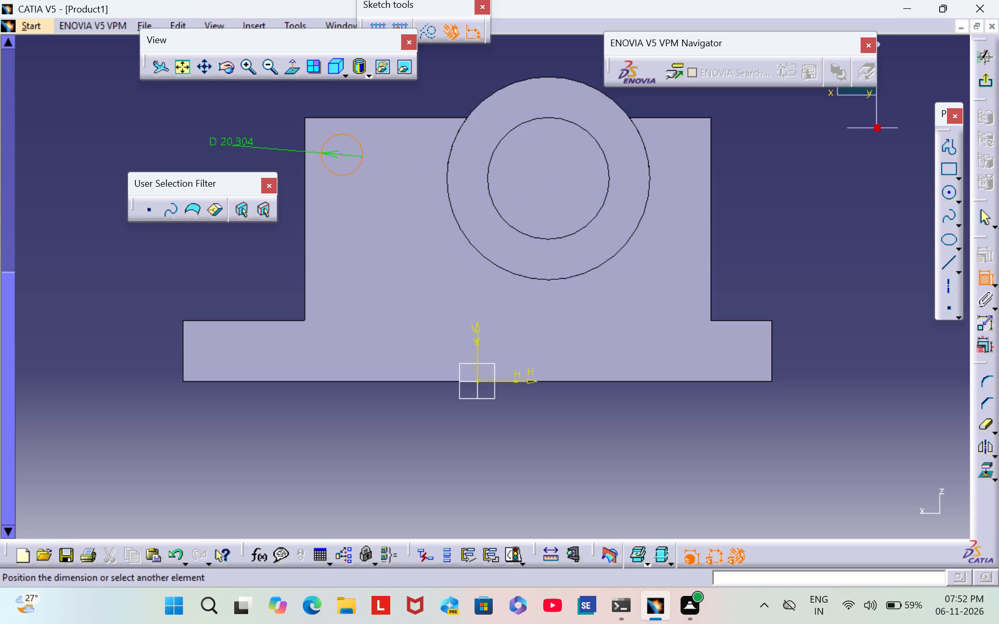
pyautogui.click(232, 142)
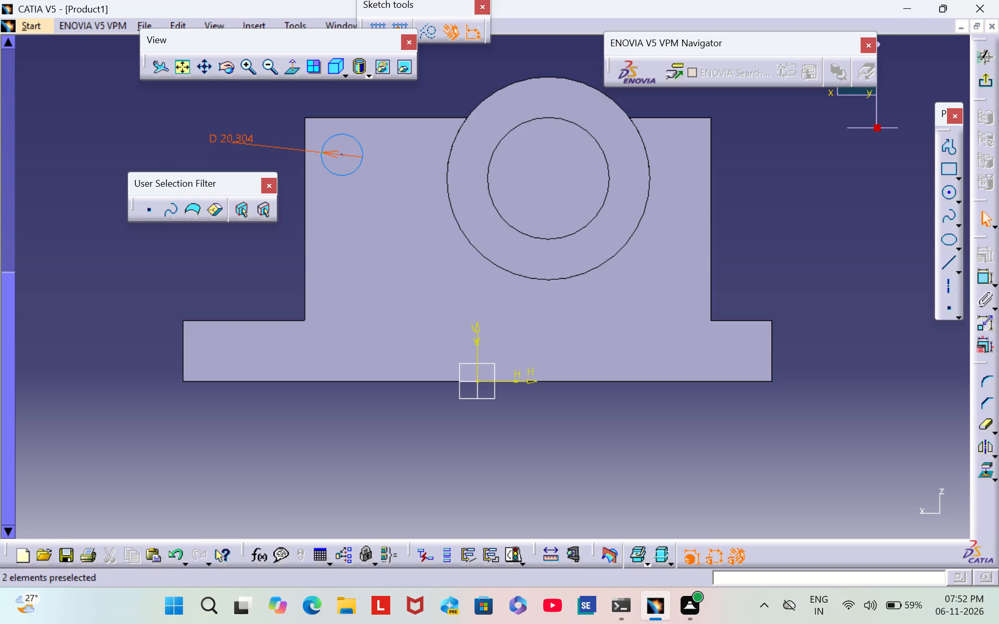
pyautogui.doubleClick(229, 139)
pyautogui.press('BackSpace')
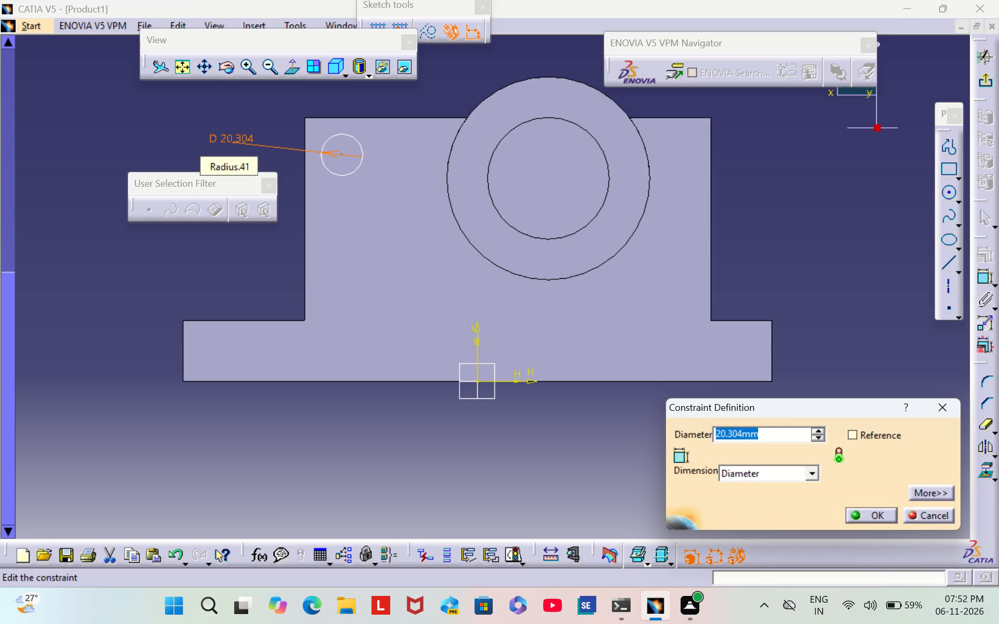
pyautogui.write('30')
pyautogui.press('Return')
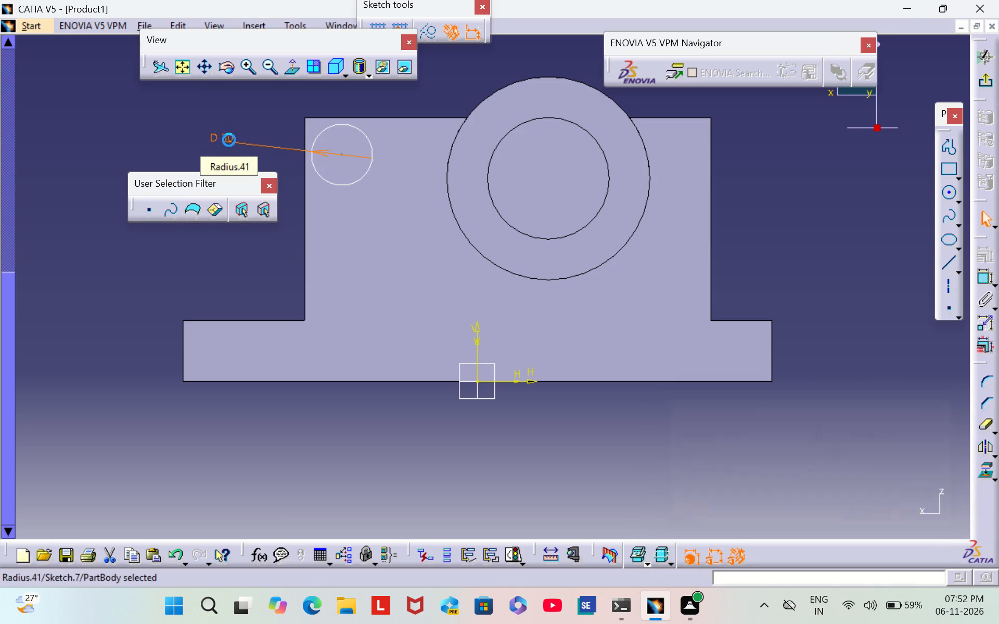
pyautogui.click(290, 105)
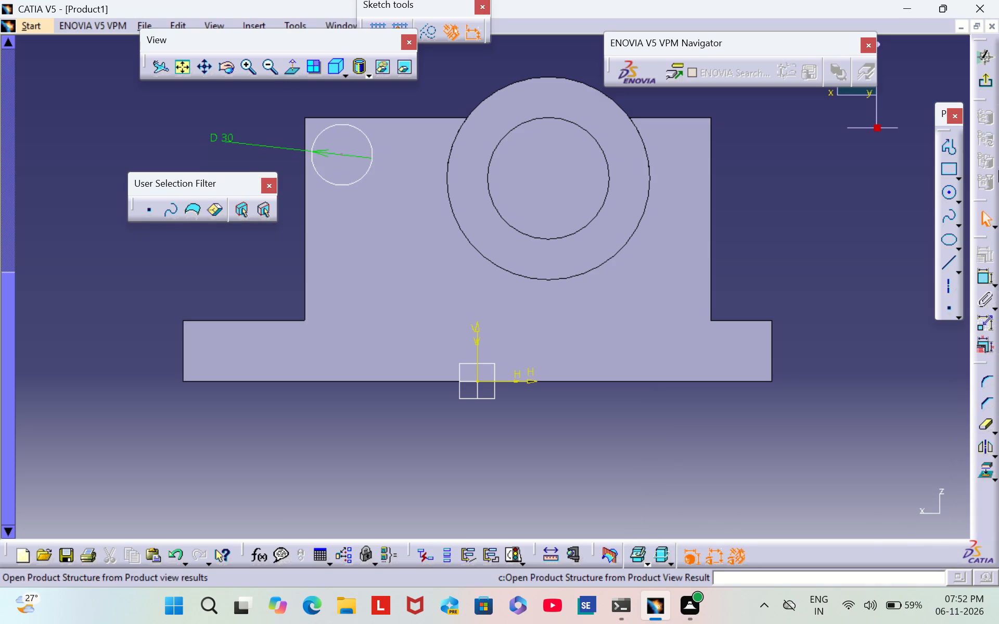
# Dimension the horizontal distance from the wall's left edge to the small circle's centre and set it to 30 mm.
pyautogui.doubleClick(988, 279)
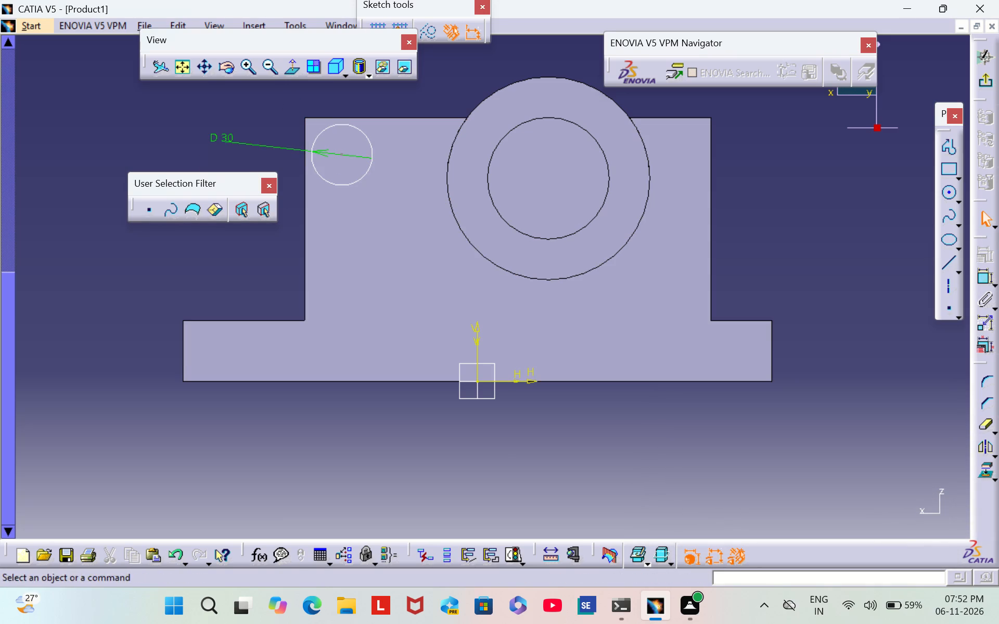
pyautogui.click(342, 154)
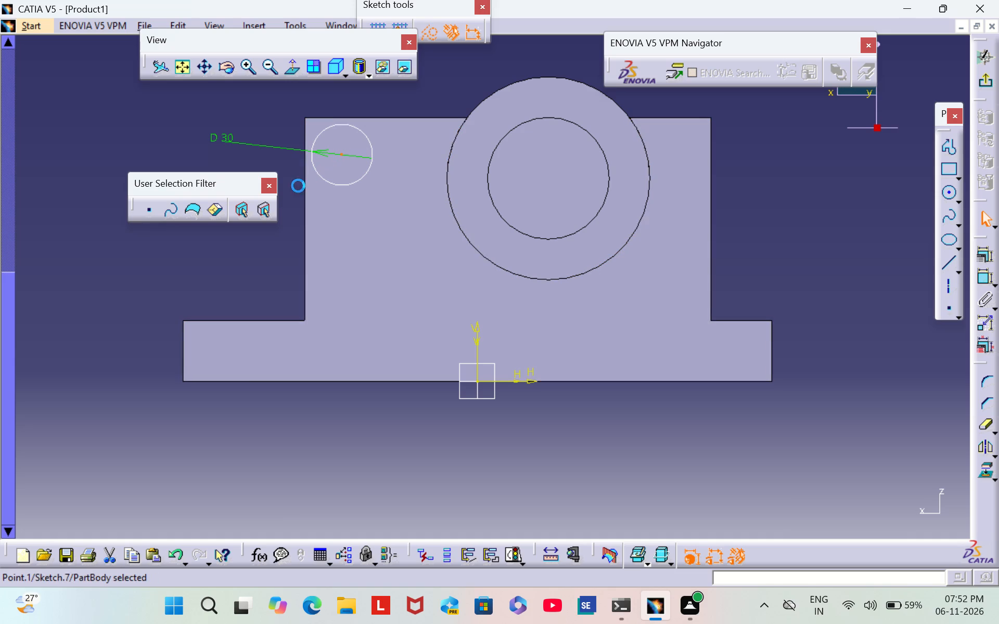
pyautogui.click(305, 173)
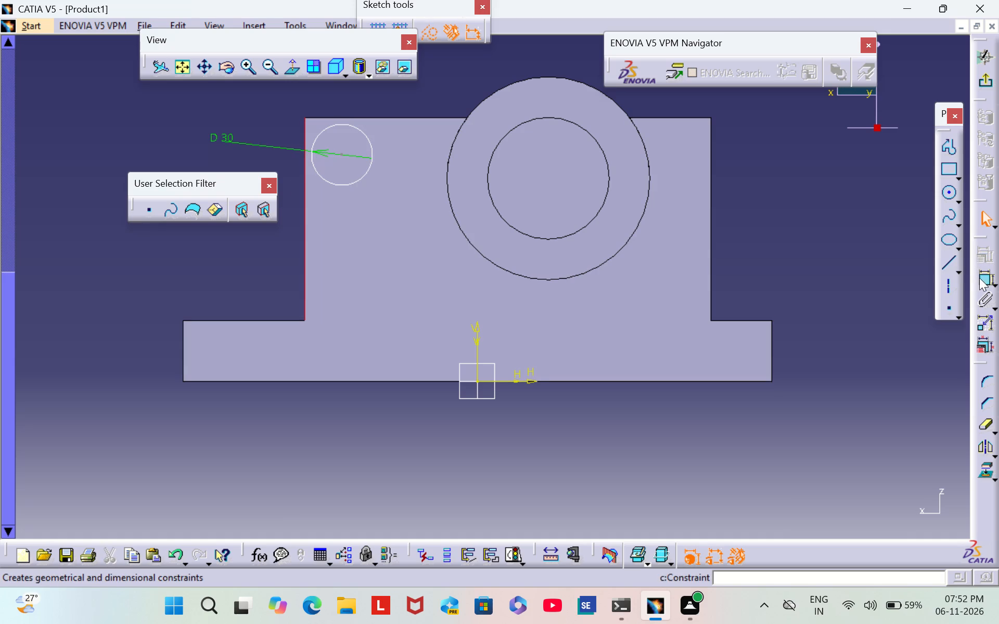
pyautogui.doubleClick(981, 272)
pyautogui.click(340, 154)
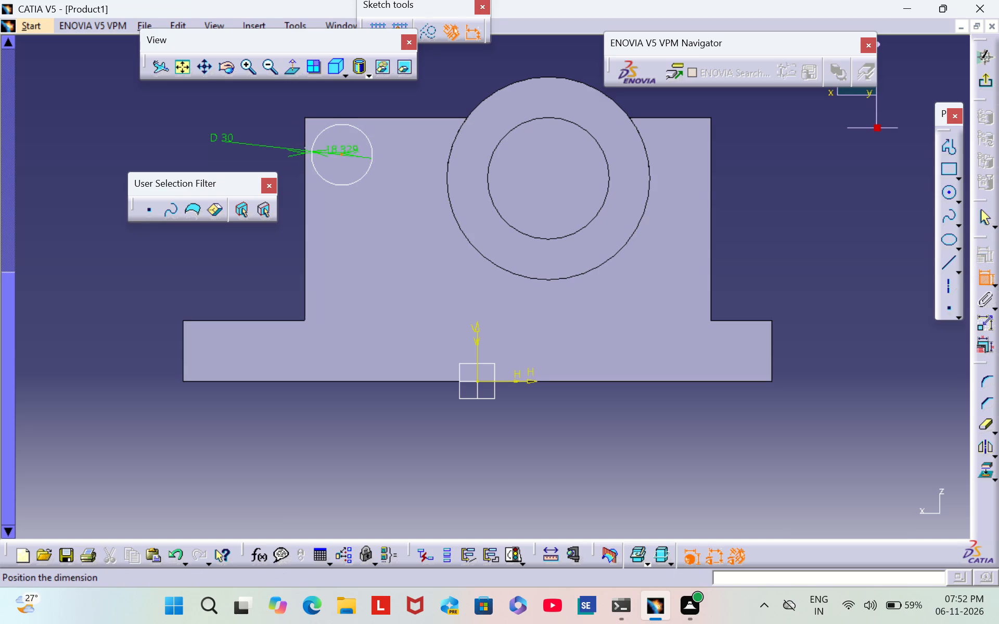
pyautogui.click(281, 162)
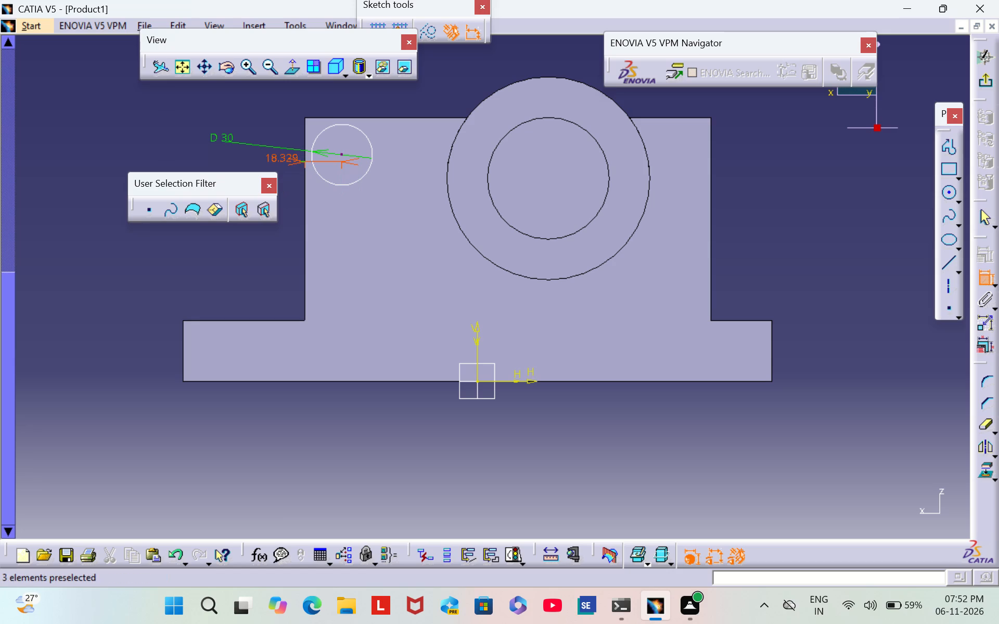
pyautogui.doubleClick(282, 159)
pyautogui.press('BackSpace')
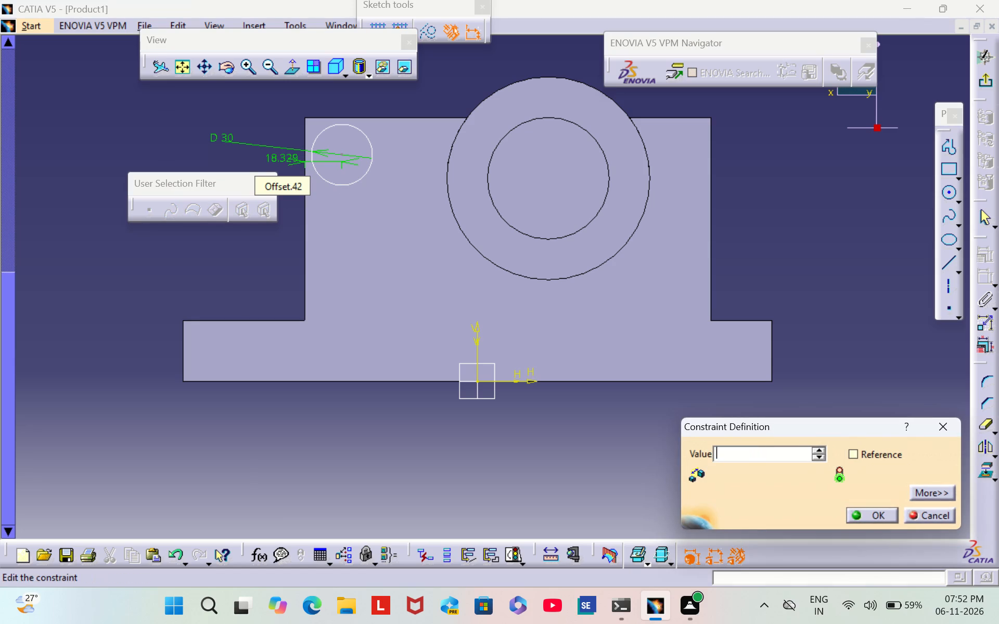
pyautogui.write('30')
pyautogui.press('Return')
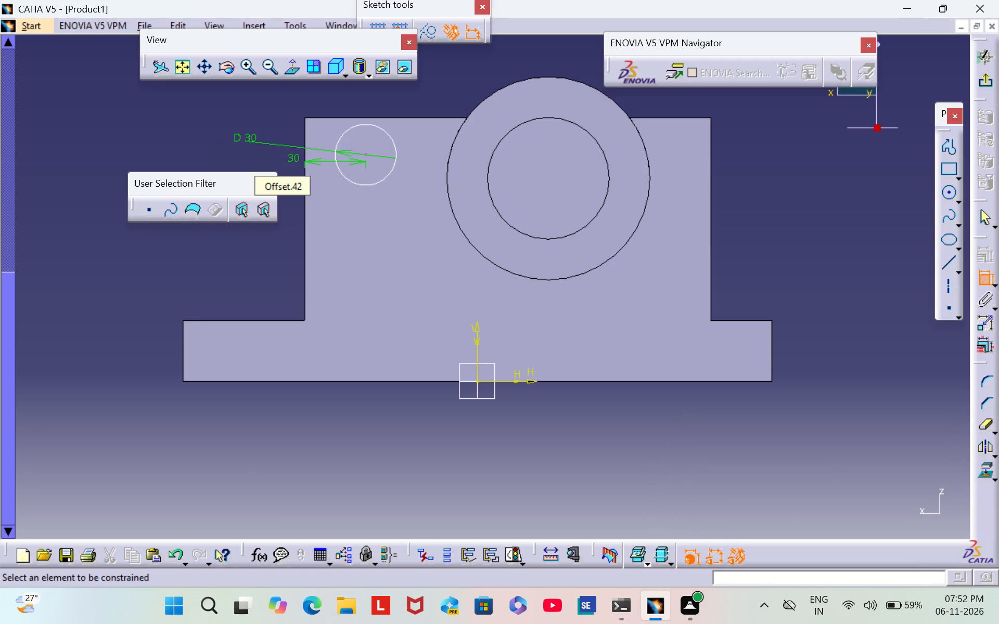
# Dimension the vertical distance from the wall's top edge to the small circle's centre and set it to 30 mm.
pyautogui.click(386, 114)
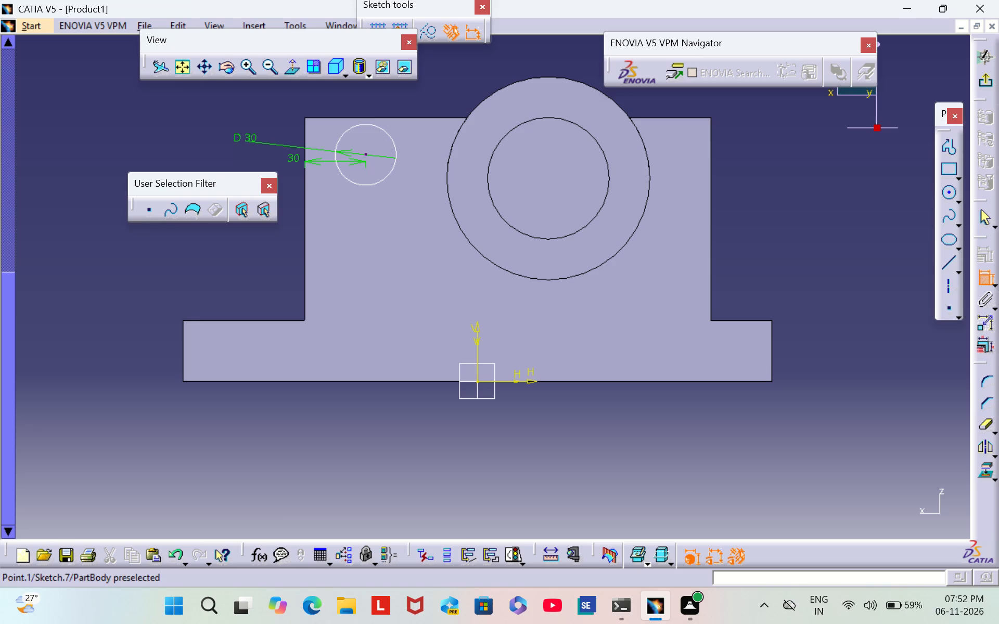
pyautogui.click(365, 154)
pyautogui.click(366, 115)
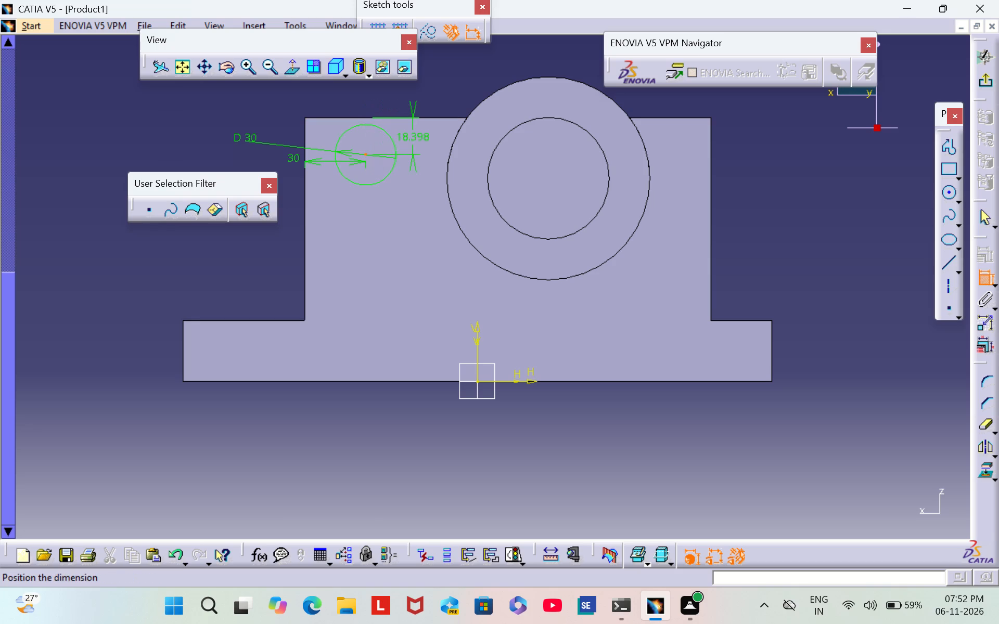
pyautogui.click(415, 137)
pyautogui.doubleClick(416, 133)
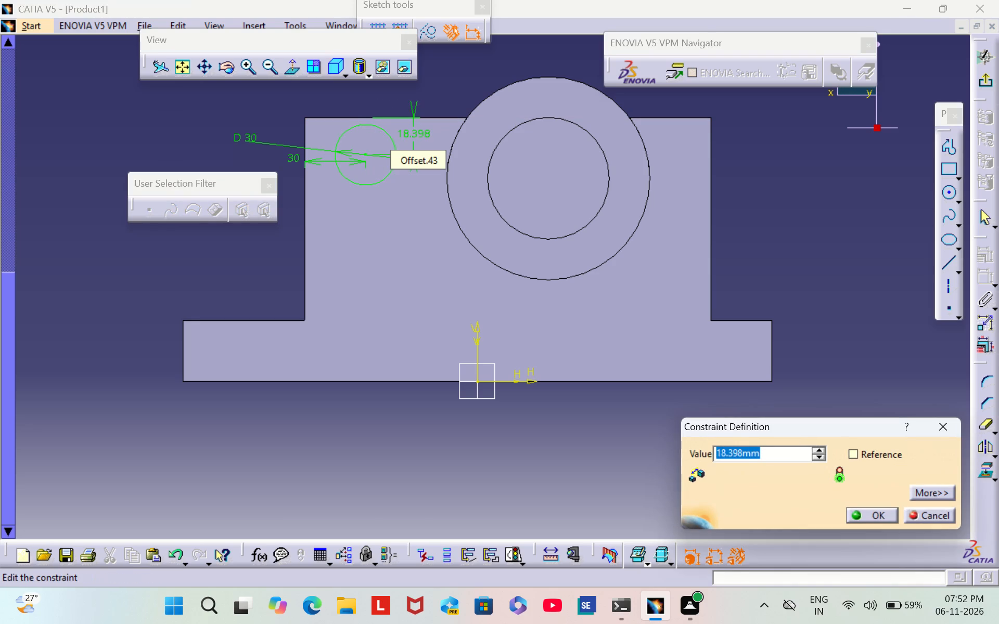
pyautogui.press('BackSpace')
pyautogui.press('1')
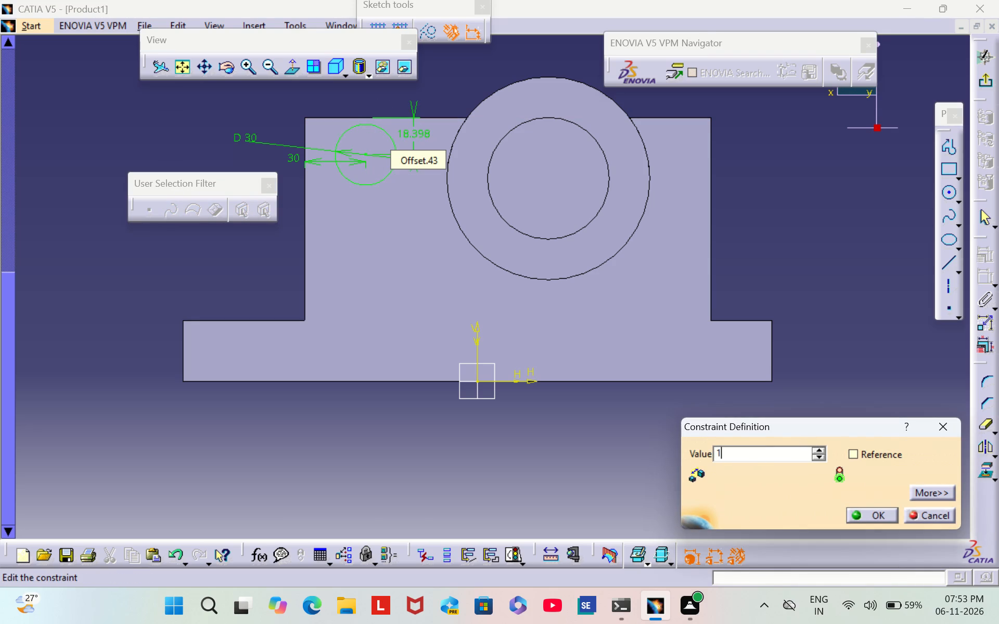
pyautogui.press('BackSpace')
pyautogui.write('30')
pyautogui.press('Return')
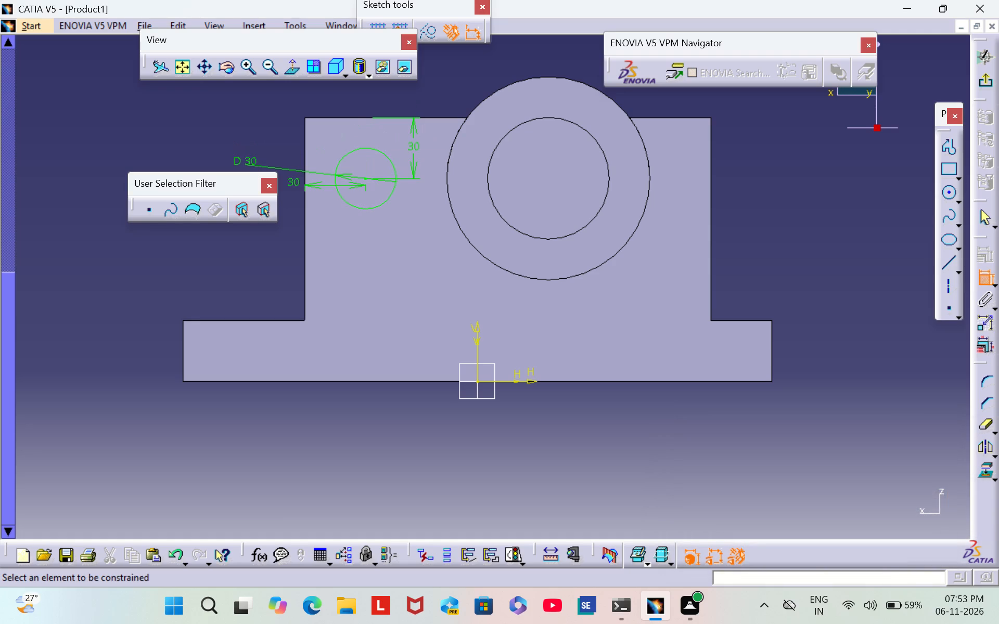
pyautogui.click(896, 235)
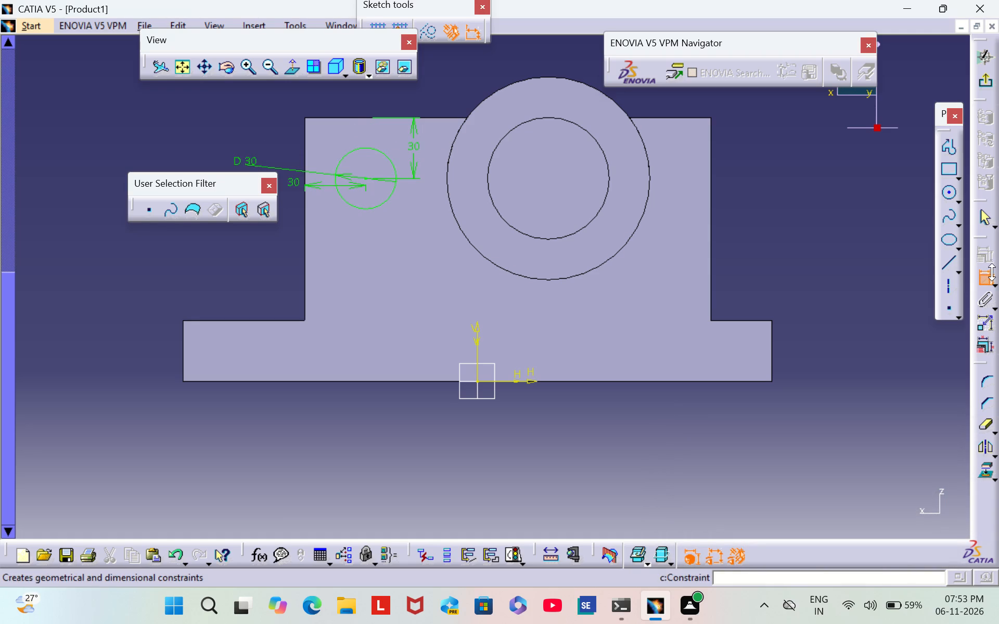
pyautogui.click(986, 278)
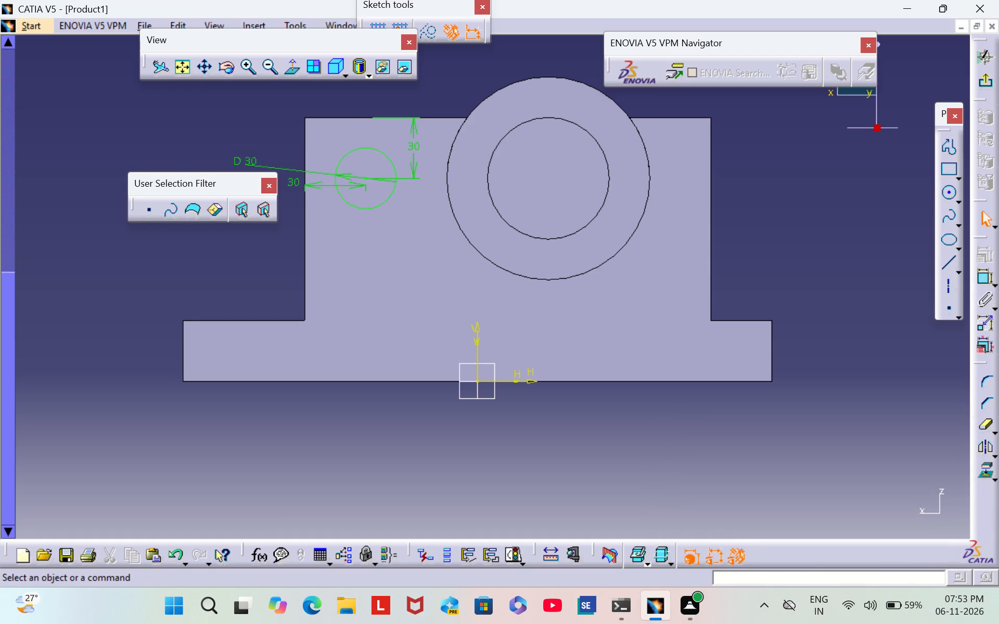
# Exit the sketch and cut the 30 mm circle as a pocket with the limit type Up to last, through both upright walls.
pyautogui.click(992, 79)
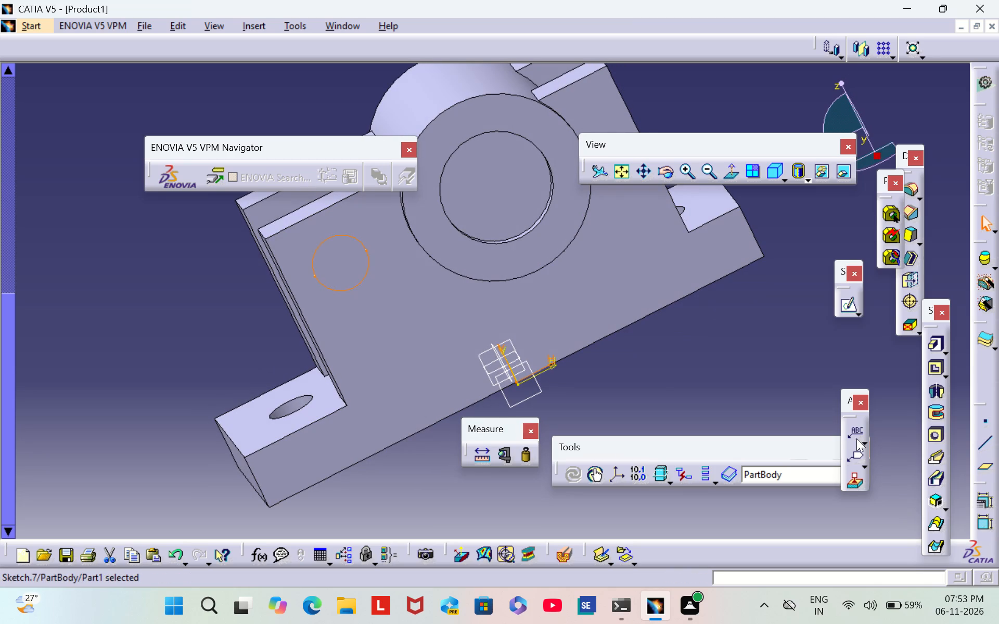
pyautogui.click(930, 365)
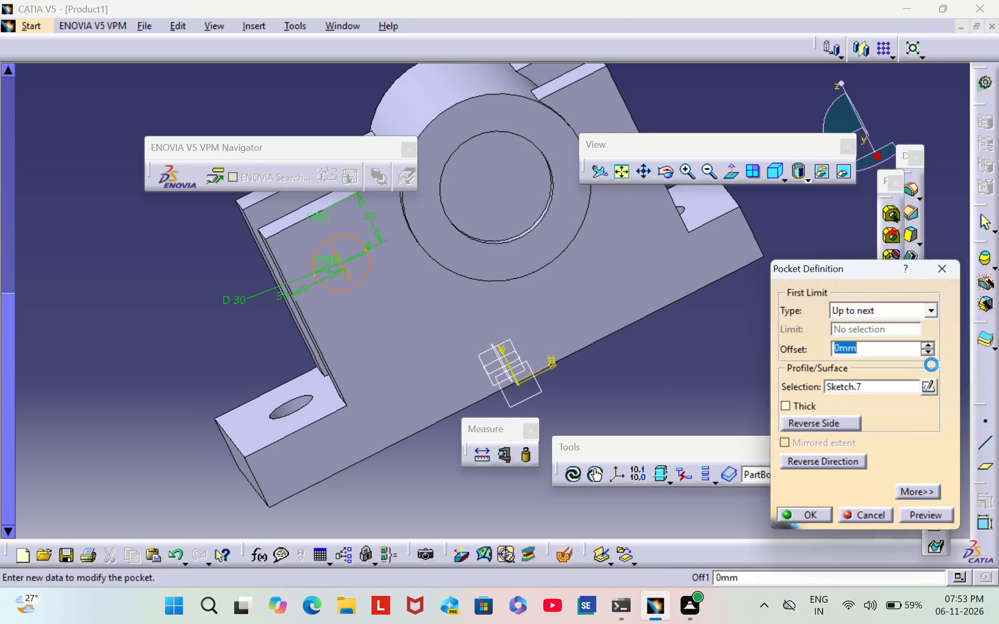
pyautogui.click(883, 311)
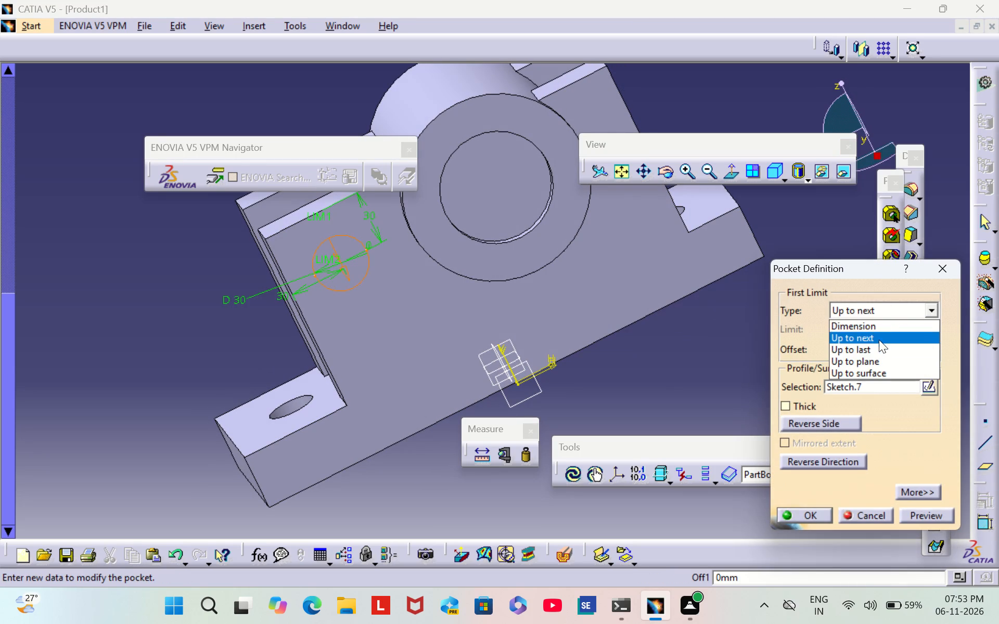
pyautogui.click(877, 350)
pyautogui.click(802, 516)
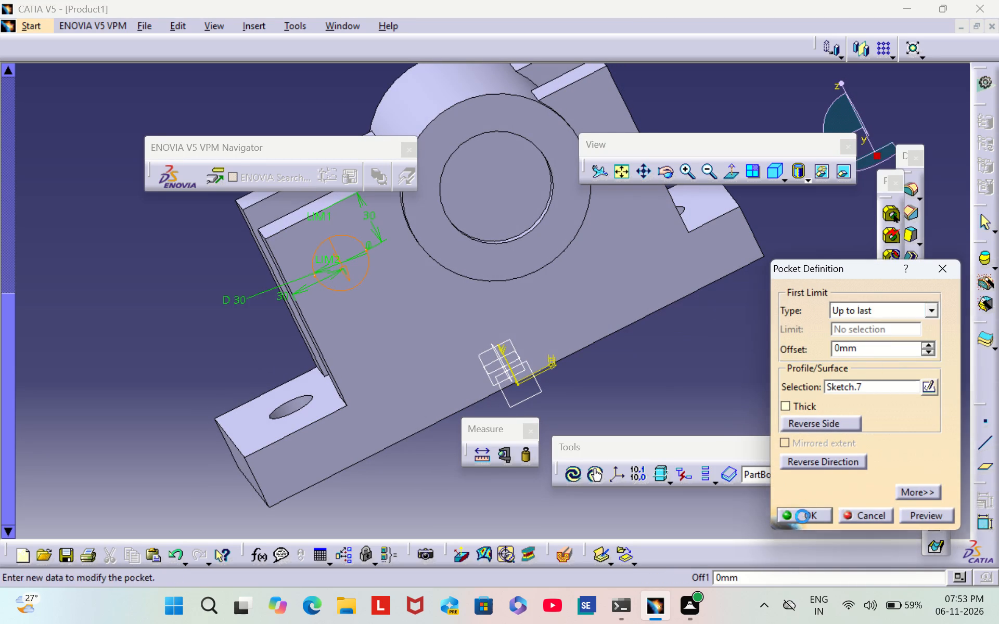
pyautogui.click(703, 410)
# Examine the bracket from several sides to check the new hole through both upright walls.
pyautogui.scroll(-1, 167, 331)
pyautogui.moveTo(167, 331); pyautogui.dragTo(167, 330, button='middle')
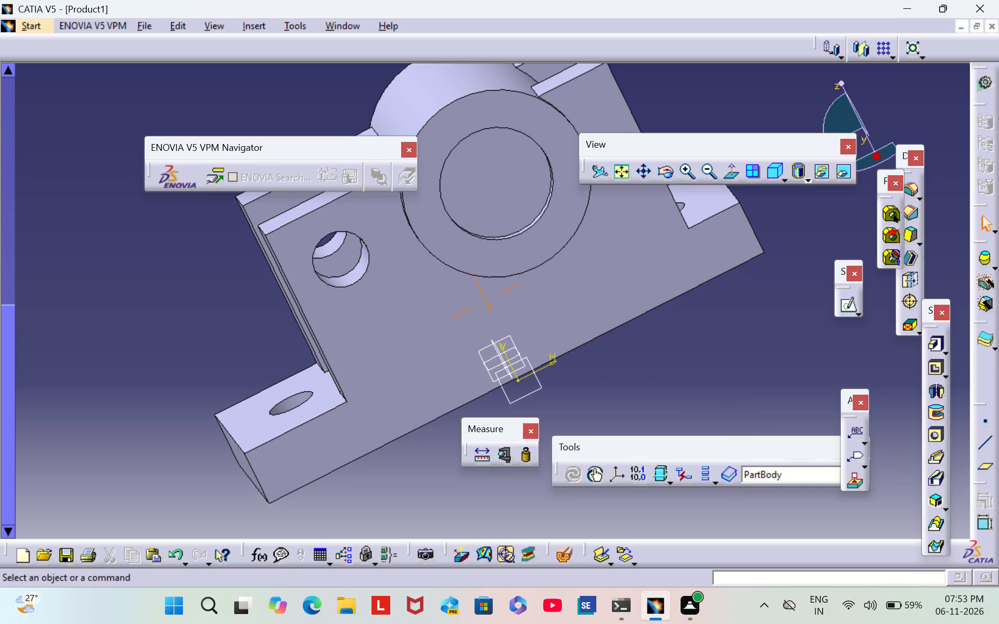
pyautogui.moveTo(167, 330); pyautogui.dragTo(688, 281, button='middle')
pyautogui.moveTo(167, 330); pyautogui.dragTo(688, 281, button='right')
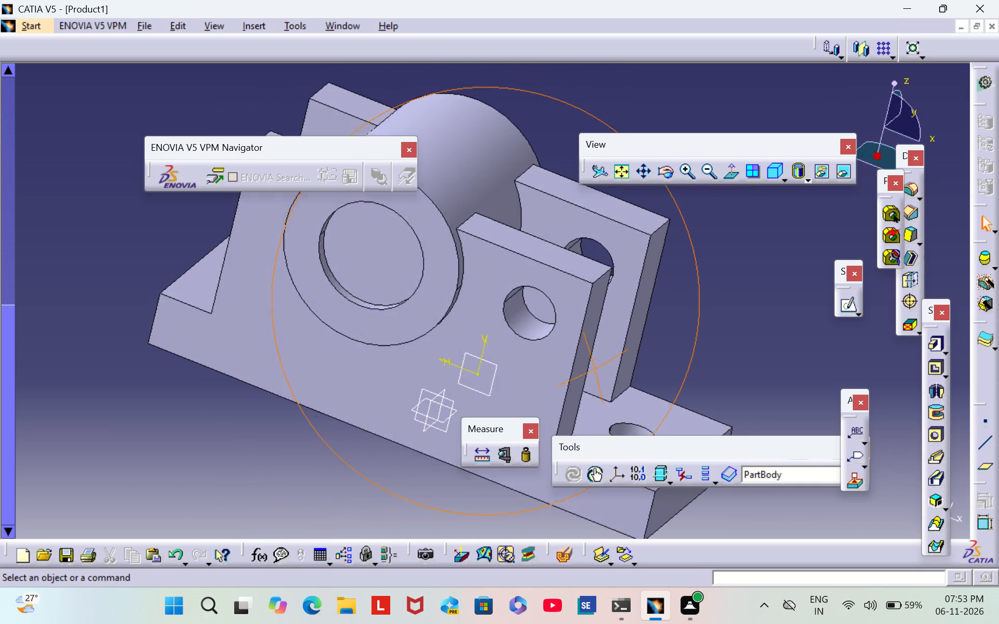
pyautogui.moveTo(688, 281); pyautogui.dragTo(478, 368, button='middle')
pyautogui.moveTo(688, 281); pyautogui.dragTo(478, 368, button='right')
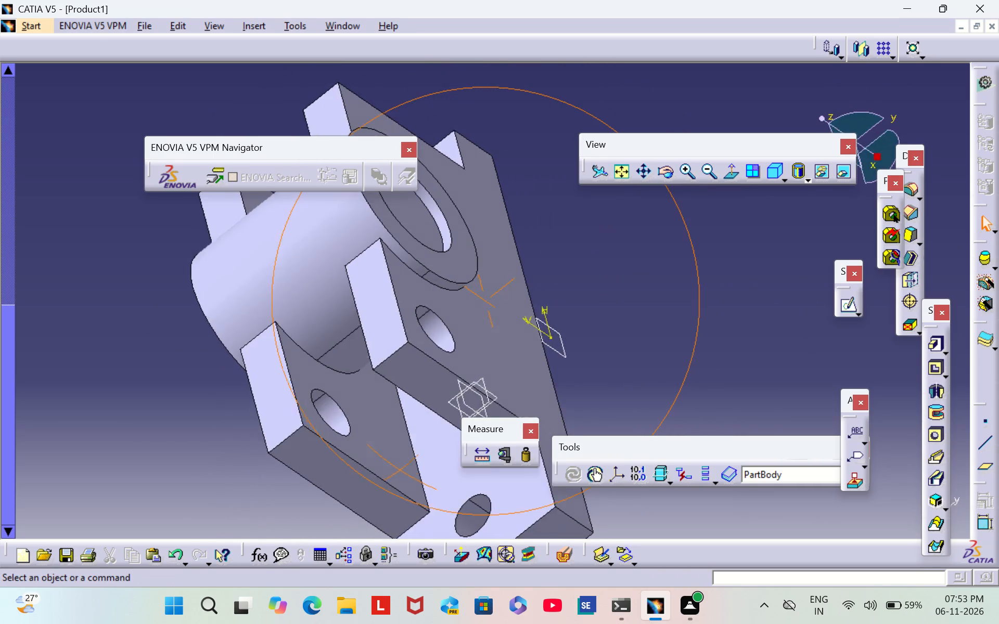
pyautogui.moveTo(478, 368); pyautogui.dragTo(302, 385, button='right')
pyautogui.moveTo(478, 368); pyautogui.dragTo(305, 385, button='middle')
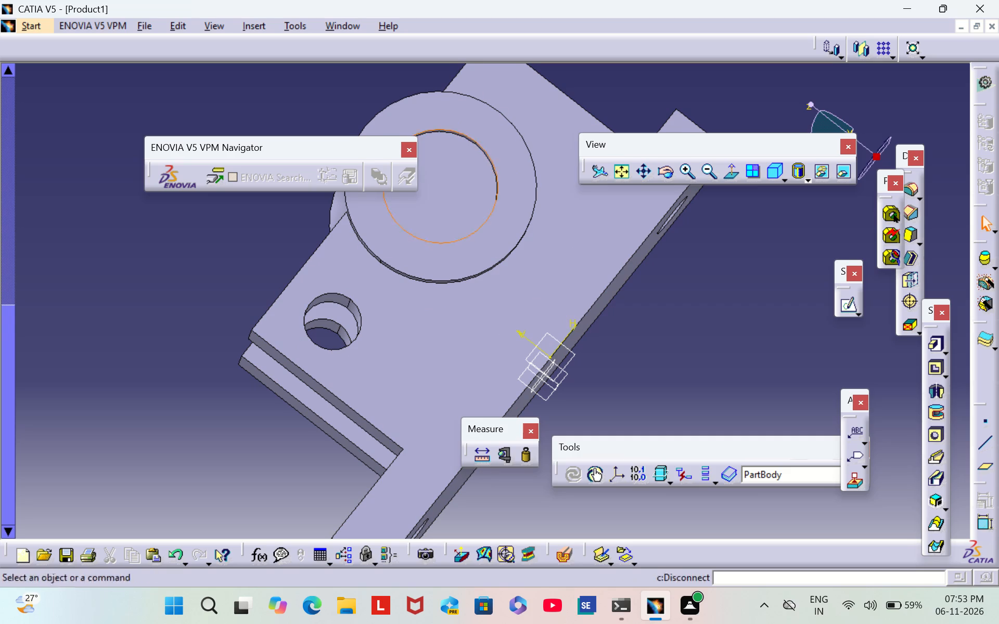
pyautogui.scroll(-3, 213, 255)
pyautogui.moveTo(213, 254); pyautogui.dragTo(233, 327, button='middle')
pyautogui.moveTo(214, 252); pyautogui.dragTo(233, 327, button='right')
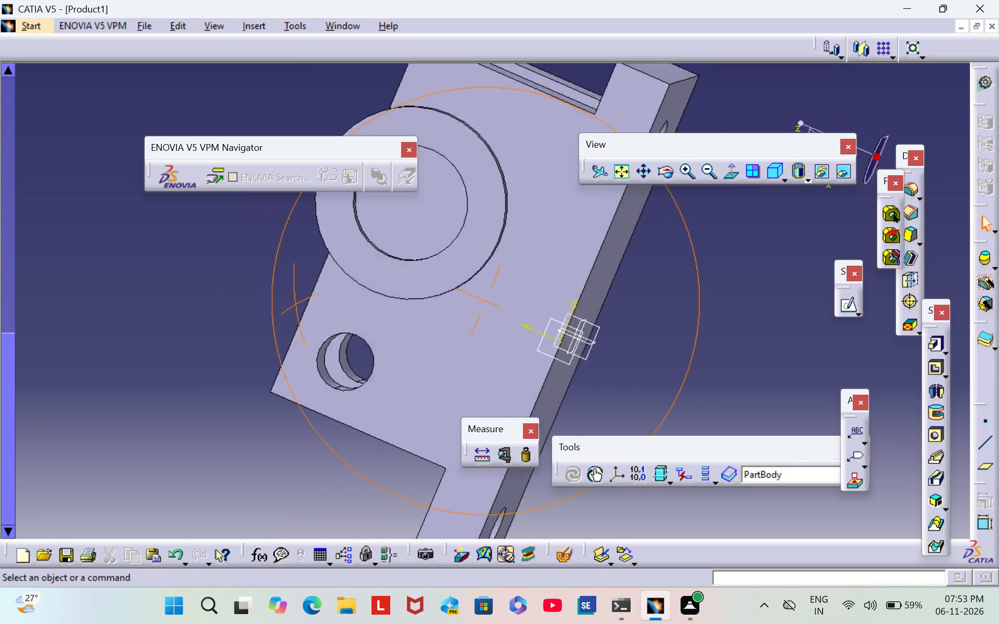
pyautogui.moveTo(233, 327); pyautogui.dragTo(526, 280, button='middle')
pyautogui.moveTo(233, 327); pyautogui.dragTo(526, 280, button='right')
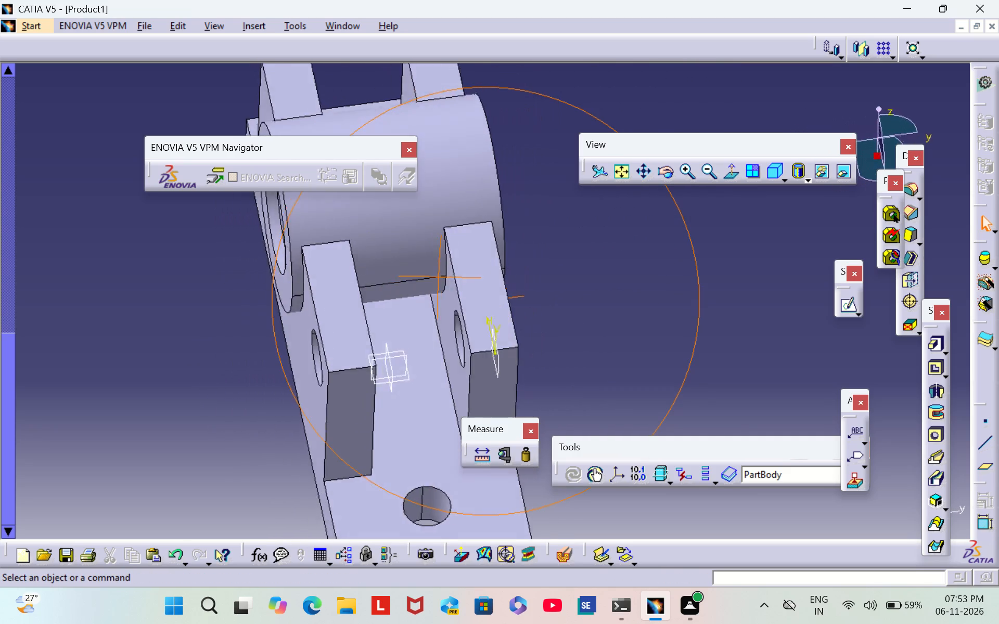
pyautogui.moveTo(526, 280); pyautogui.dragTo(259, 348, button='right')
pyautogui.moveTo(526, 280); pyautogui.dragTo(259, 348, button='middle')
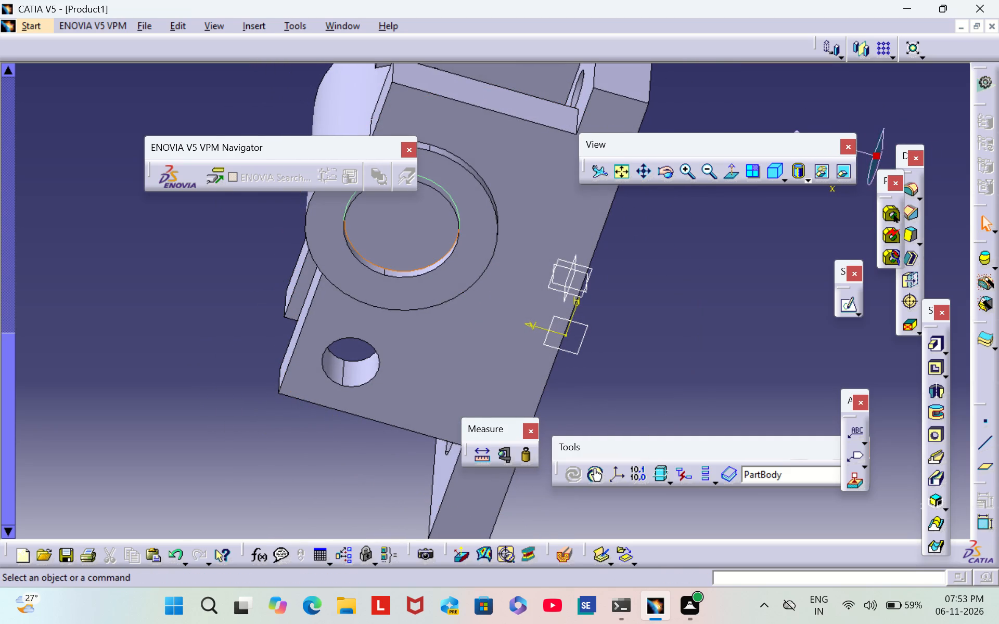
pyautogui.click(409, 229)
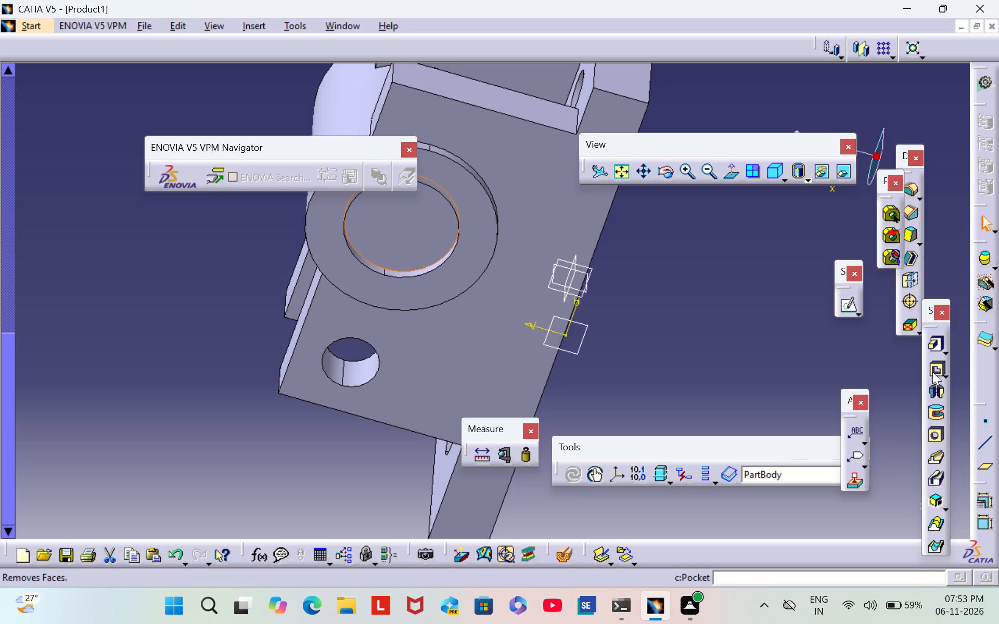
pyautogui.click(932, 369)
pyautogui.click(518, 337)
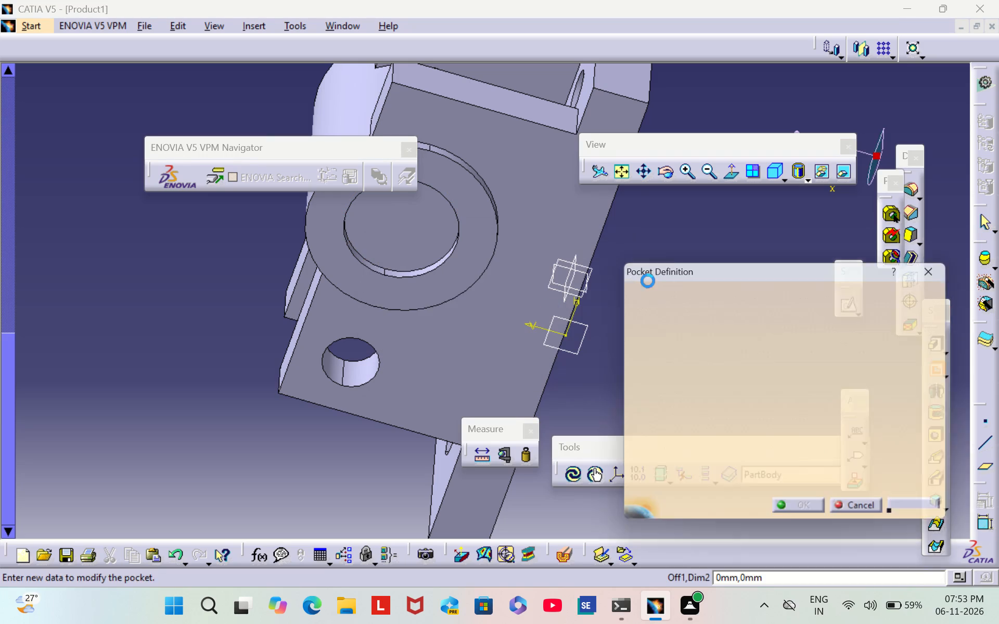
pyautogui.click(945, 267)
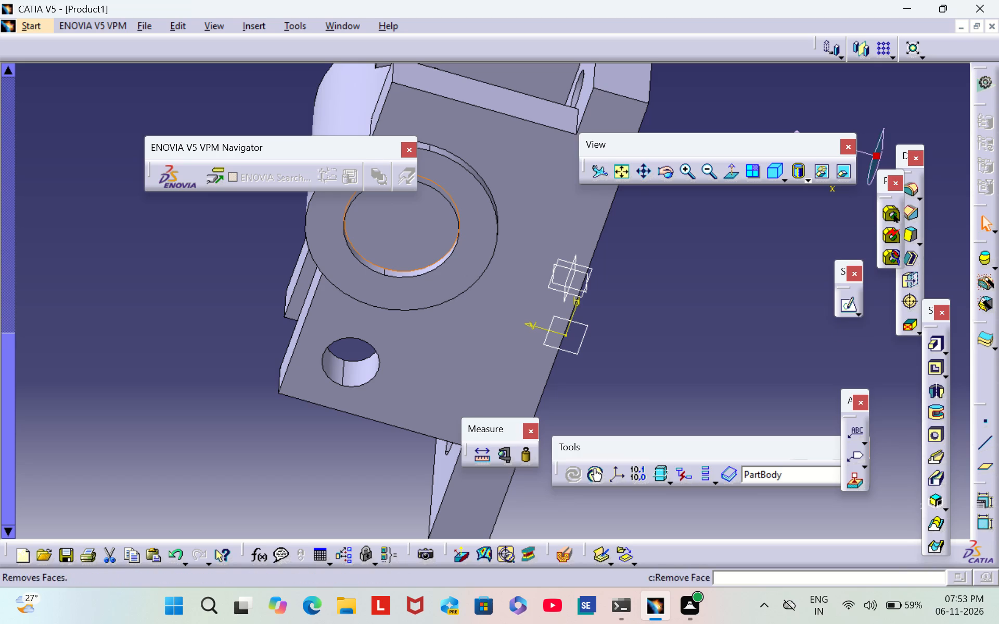
# Expand the part instance in the specification tree down to Part1.
pyautogui.scroll(4, 140, 293)
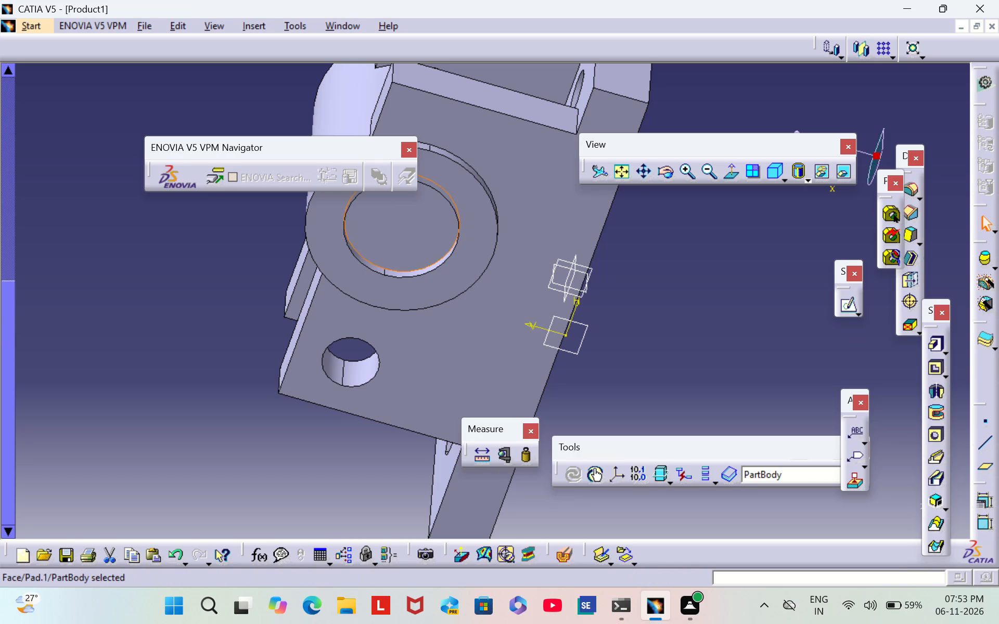
pyautogui.scroll(10, 142, 288)
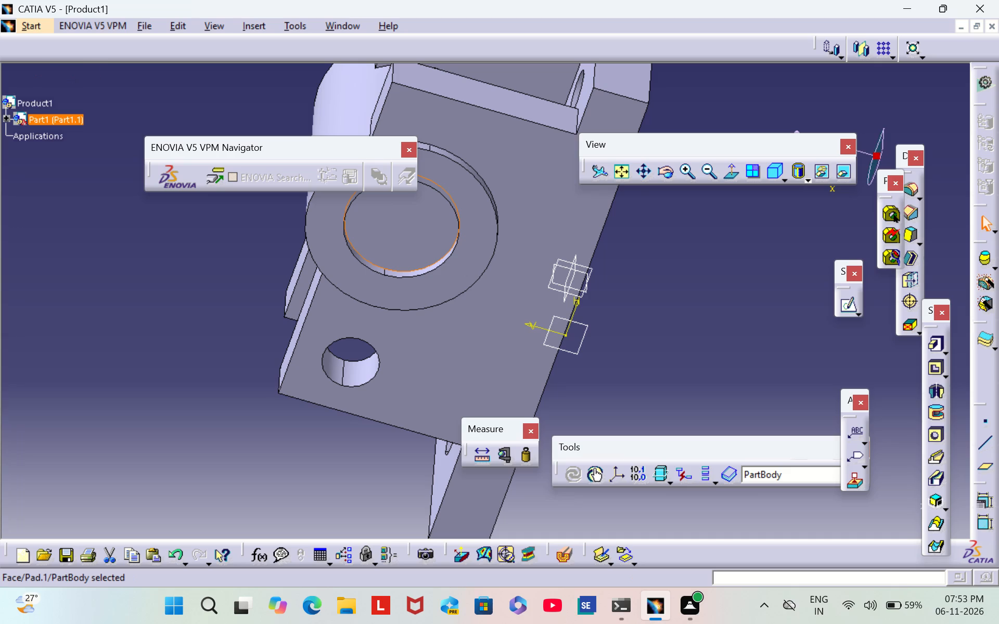
pyautogui.rightClick(44, 114)
pyautogui.click(18, 279)
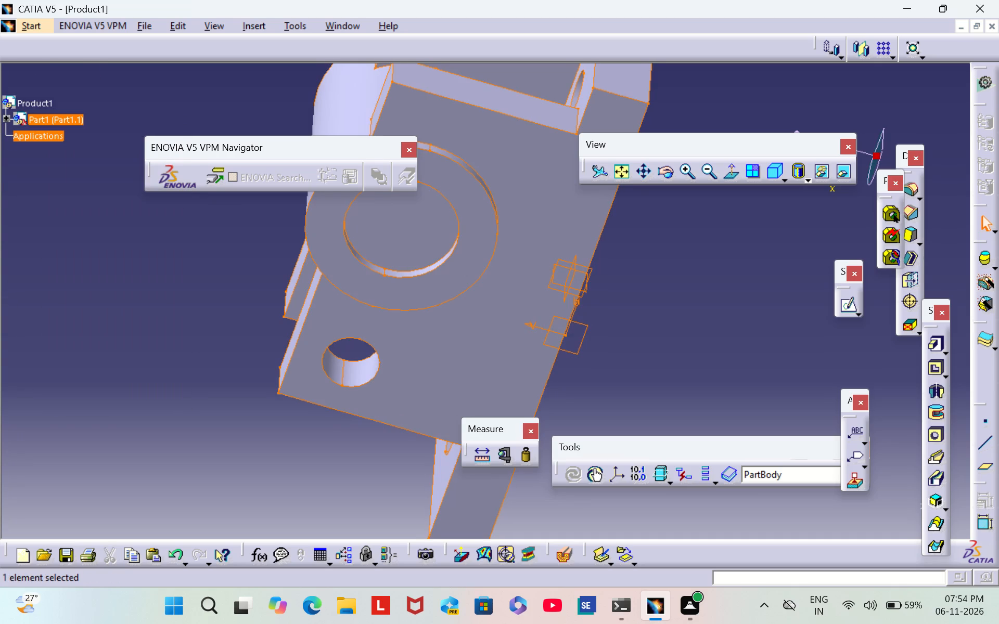
pyautogui.click(5, 119)
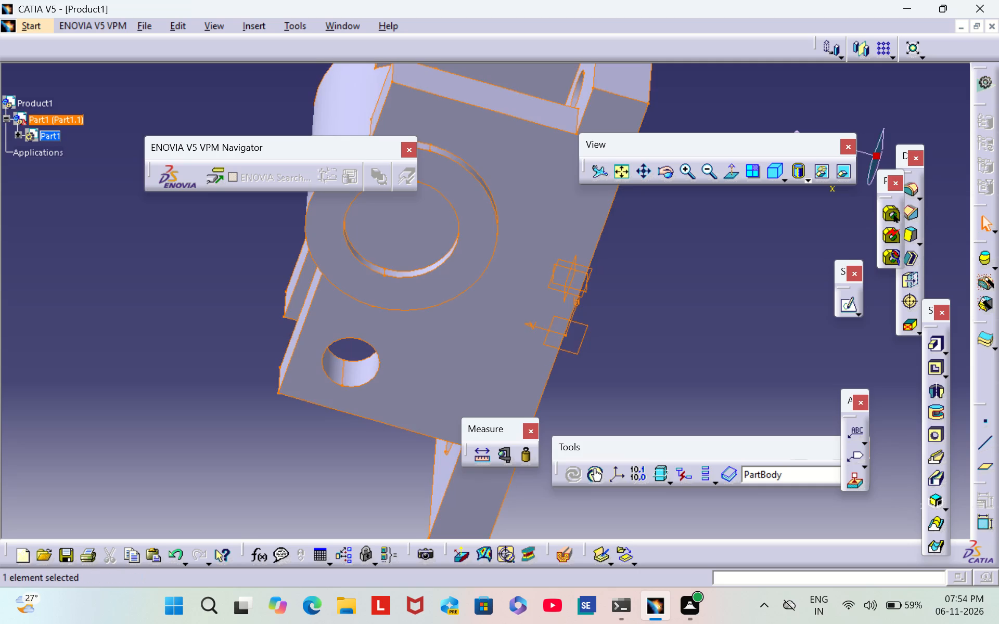
pyautogui.click(19, 132)
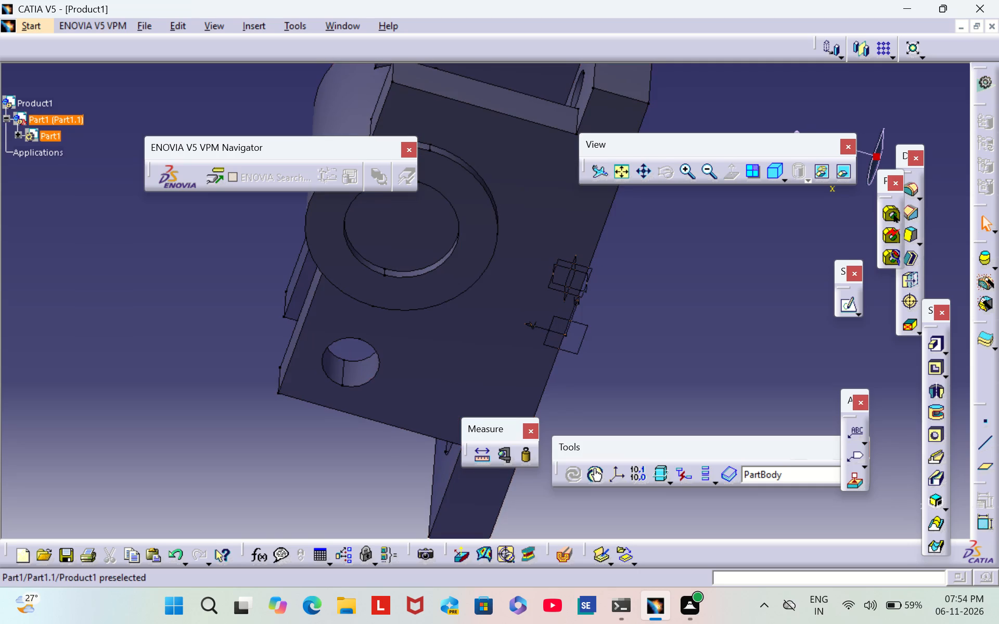
pyautogui.click(24, 136)
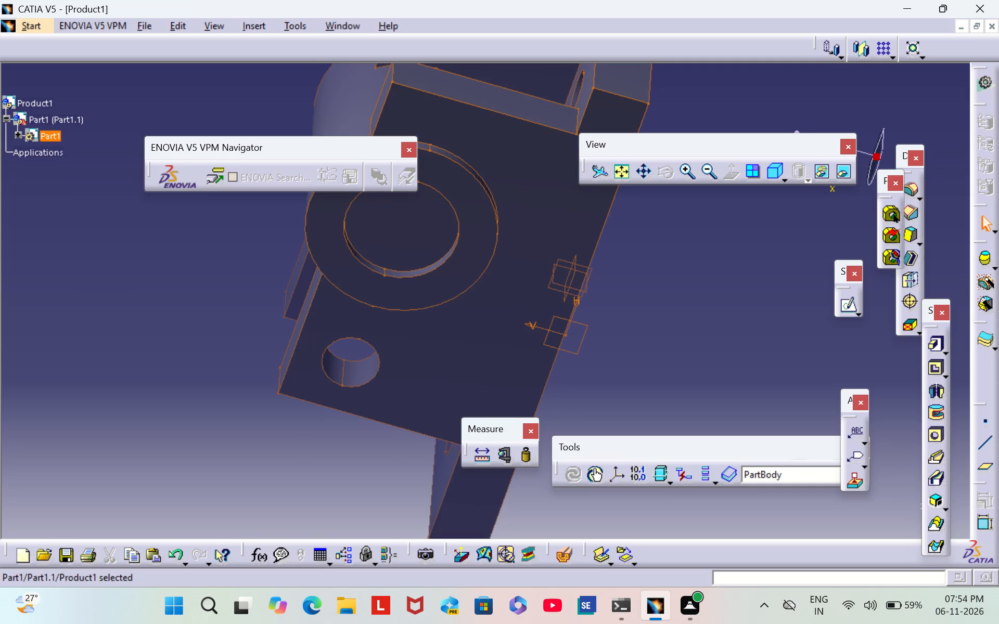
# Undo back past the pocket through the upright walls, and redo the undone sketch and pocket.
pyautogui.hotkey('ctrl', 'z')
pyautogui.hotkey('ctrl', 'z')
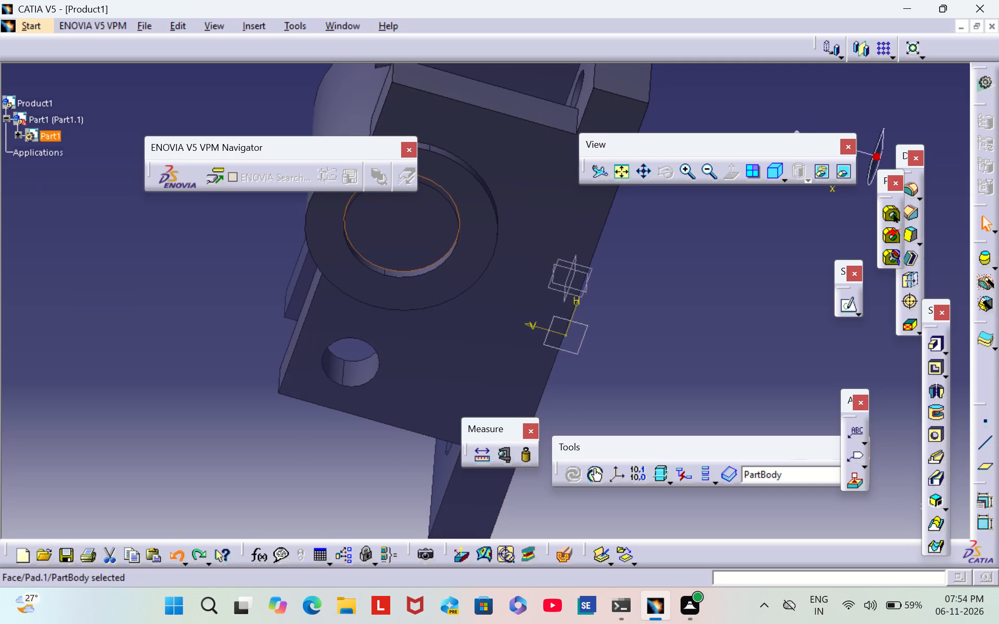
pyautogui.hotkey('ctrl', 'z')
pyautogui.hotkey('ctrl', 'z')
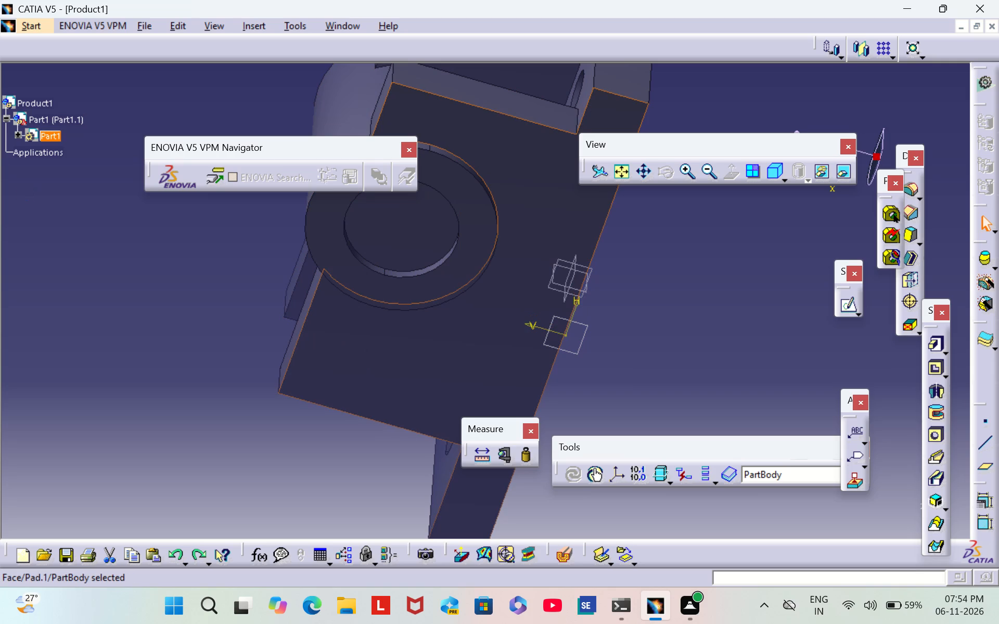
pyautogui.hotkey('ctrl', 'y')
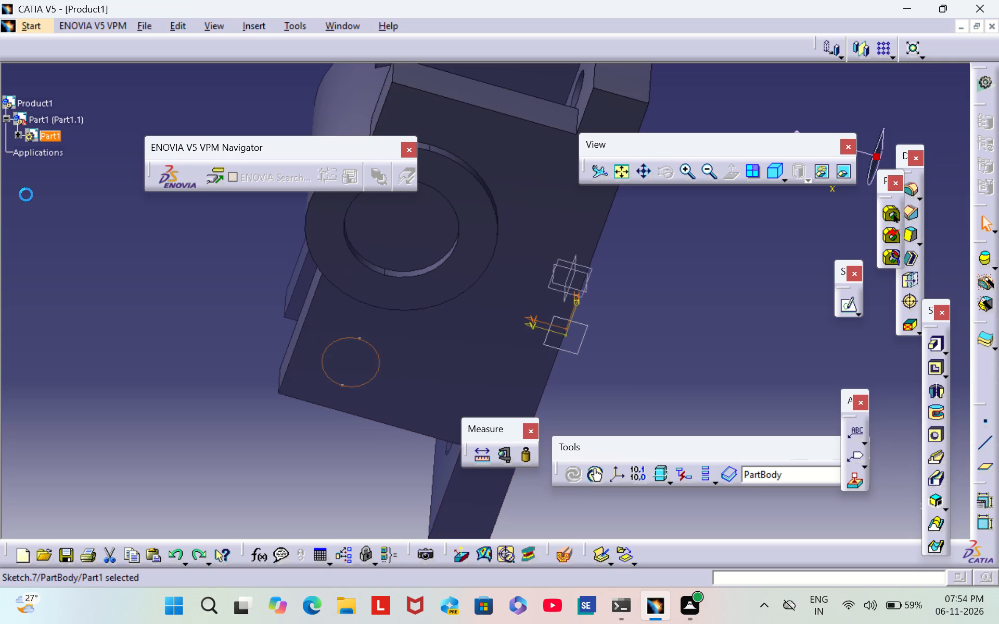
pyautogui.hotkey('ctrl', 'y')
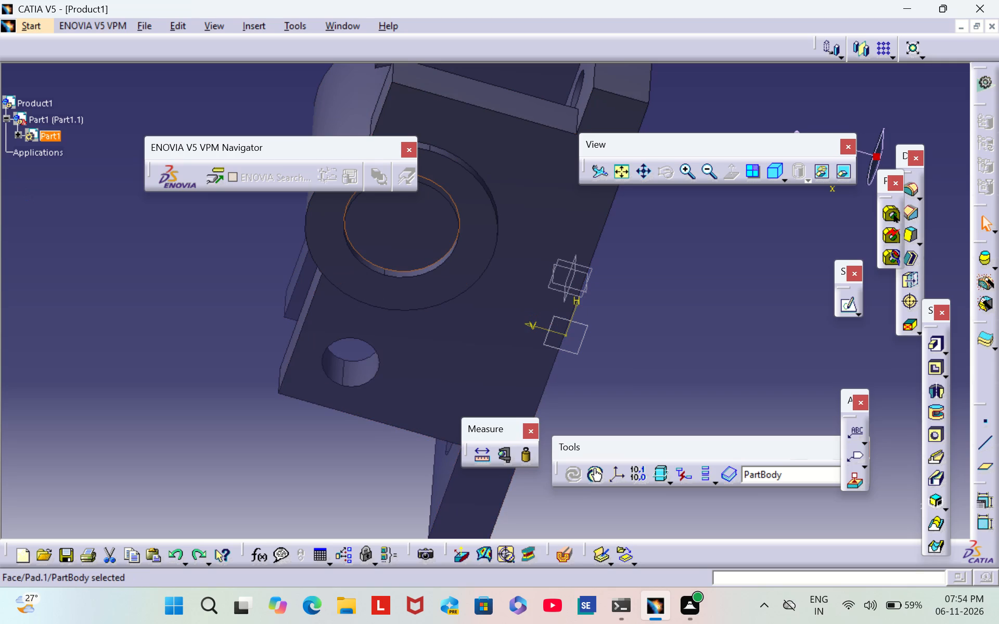
# Expand Part1 and its PartBody in the specification tree to list the modelled features.
pyautogui.click(89, 250)
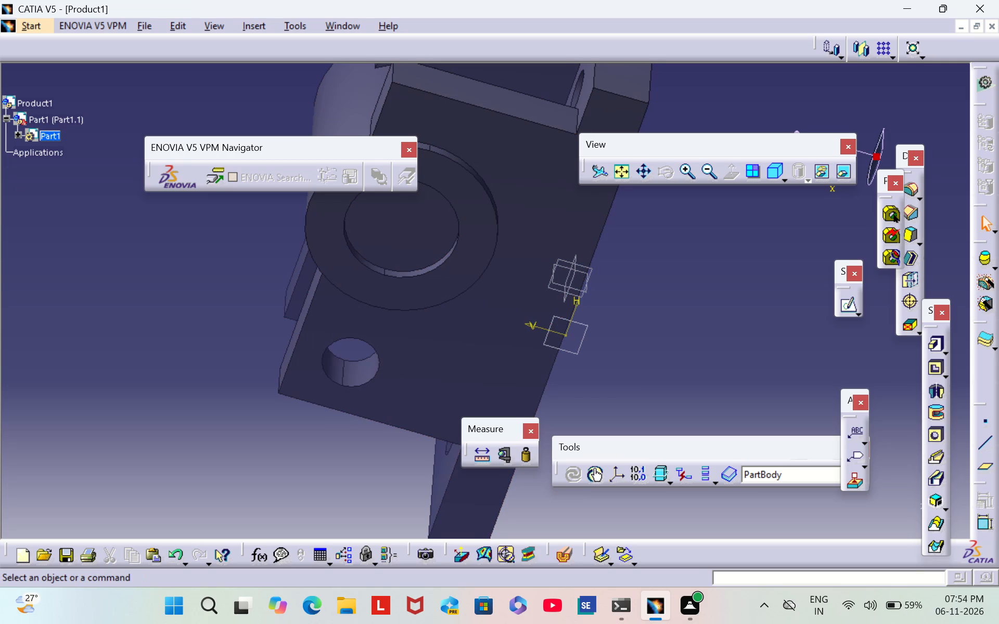
pyautogui.moveTo(29, 117); pyautogui.dragTo(33, 117)
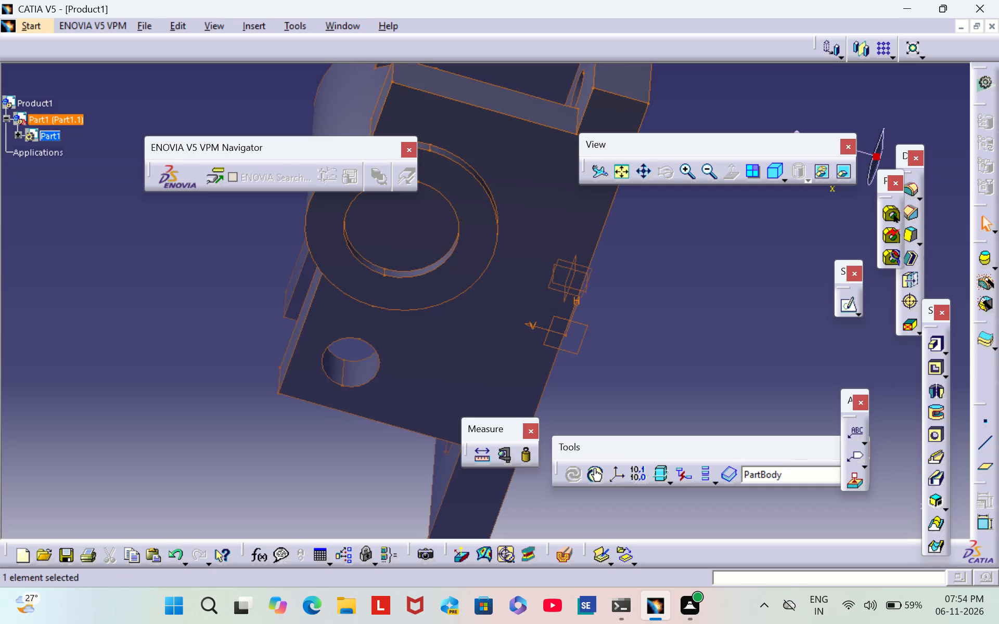
pyautogui.click(7, 118)
pyautogui.click(4, 116)
pyautogui.click(54, 122)
pyautogui.moveTo(47, 134); pyautogui.dragTo(56, 134)
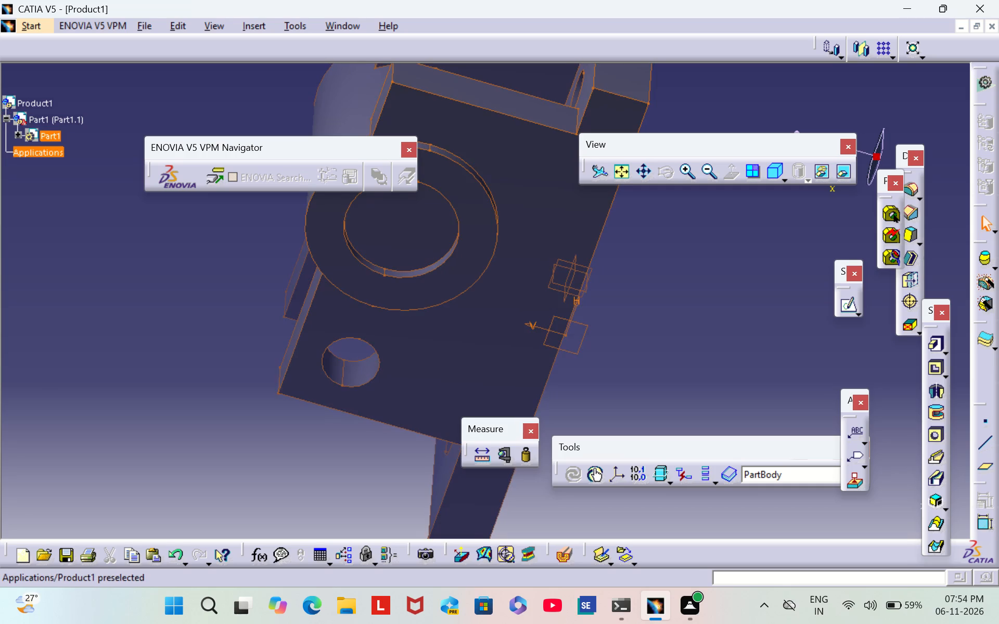
pyautogui.click(17, 132)
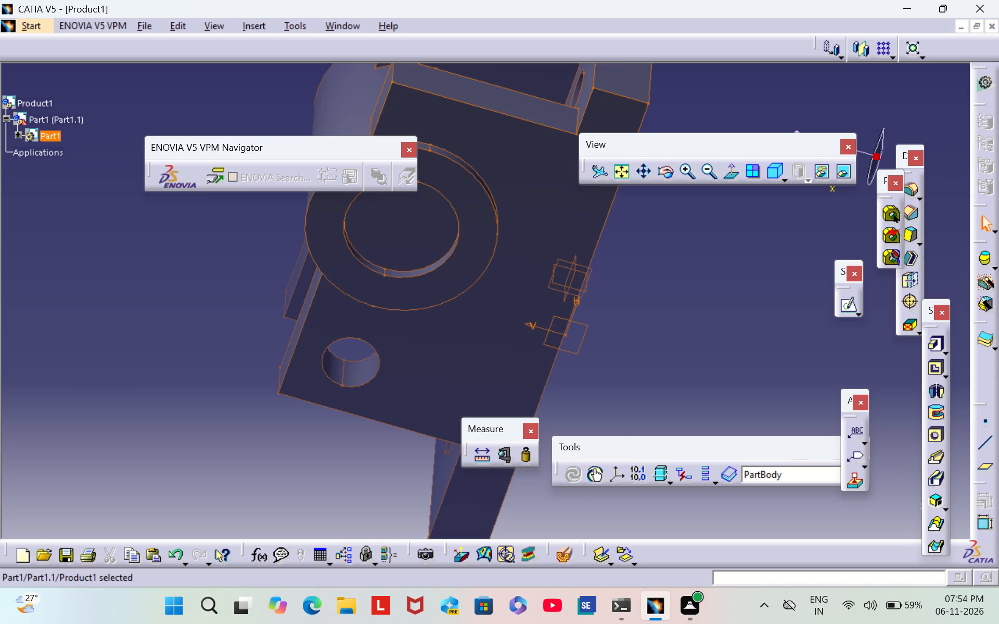
pyautogui.click(17, 133)
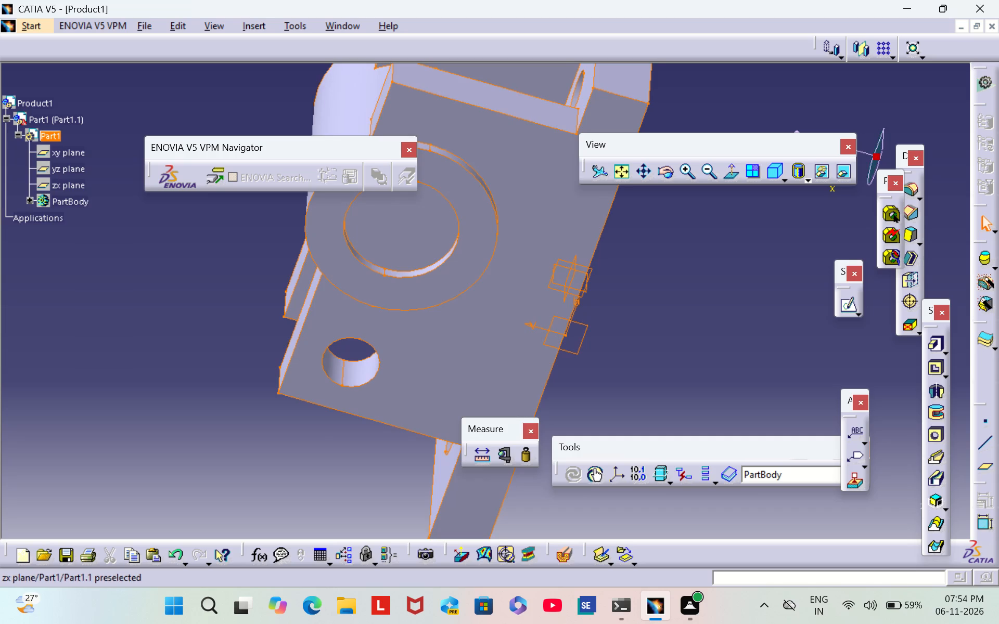
pyautogui.click(30, 199)
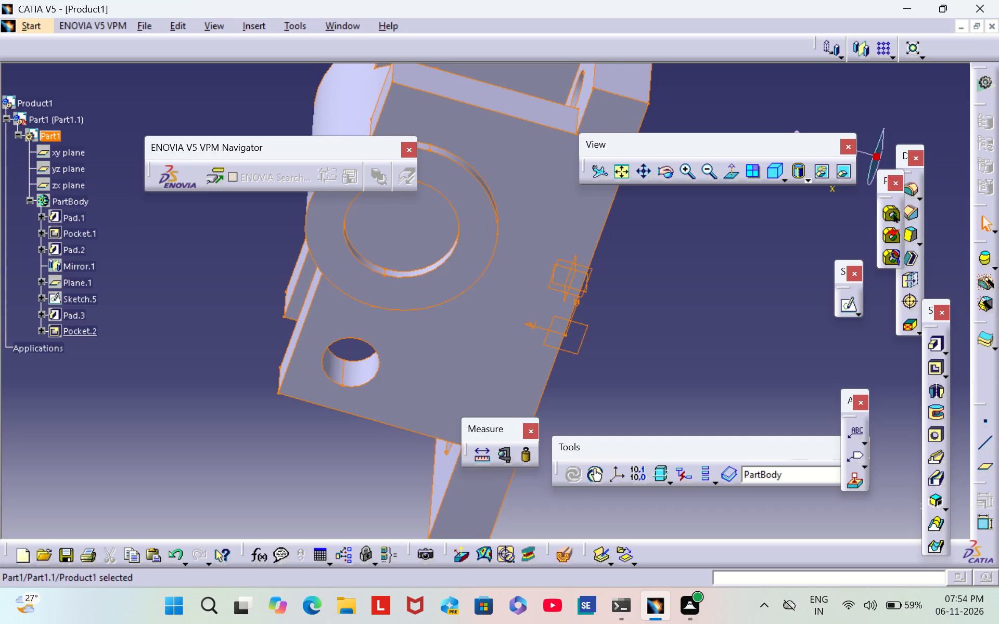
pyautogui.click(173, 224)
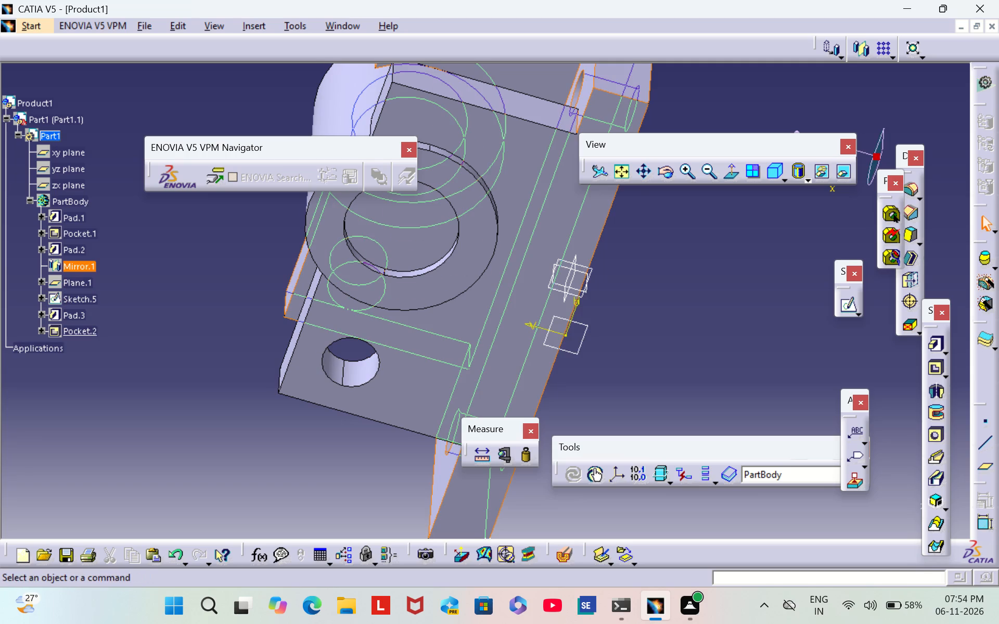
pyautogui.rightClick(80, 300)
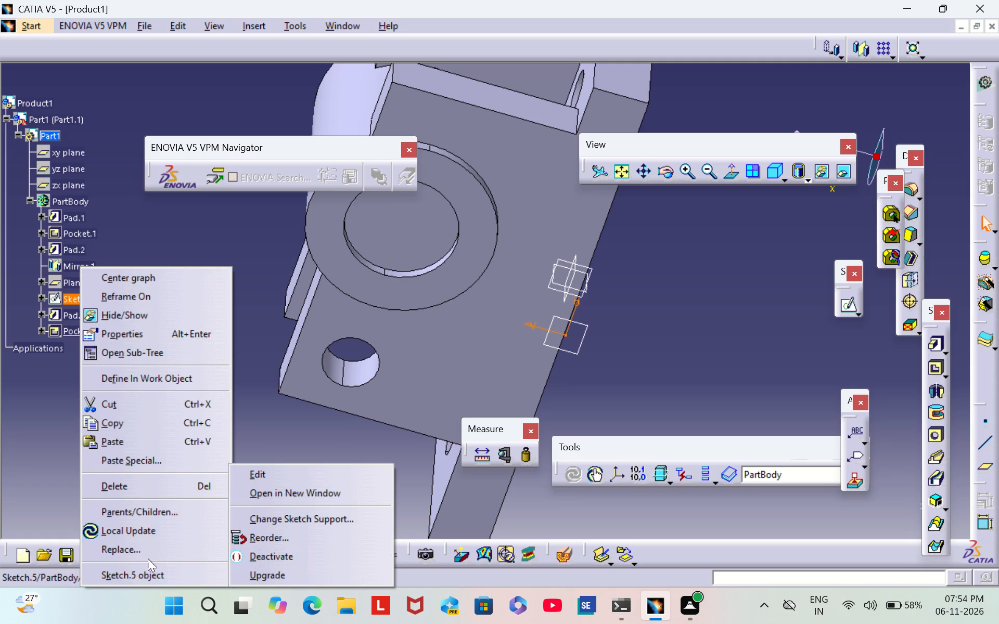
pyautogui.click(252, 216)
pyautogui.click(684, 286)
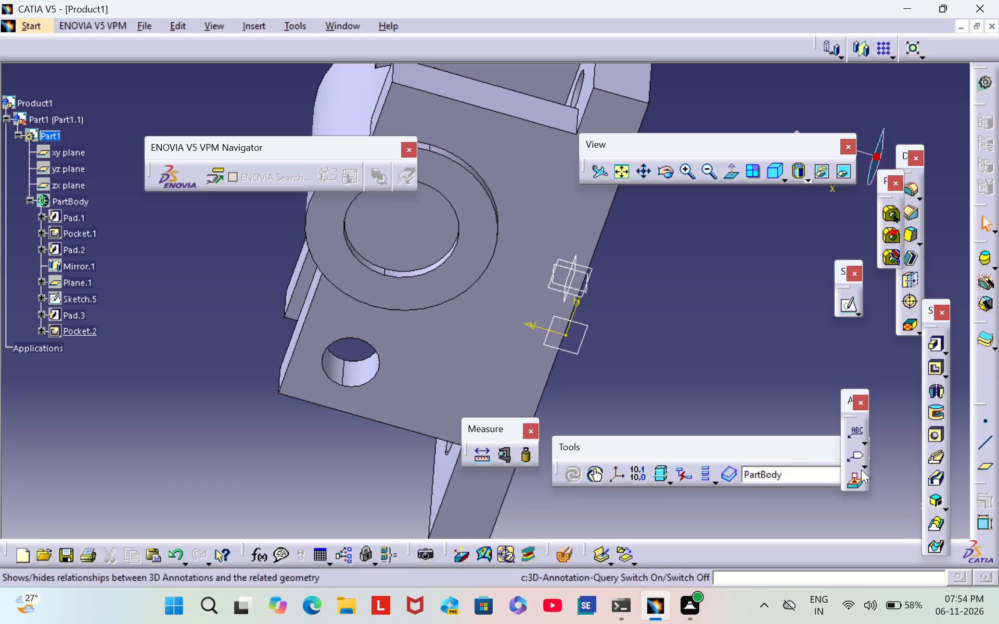
# Shell the body with 1 mm inside and 0 mm outside thickness, removing the circular face that closes the cylinder's bore.
pyautogui.click(916, 257)
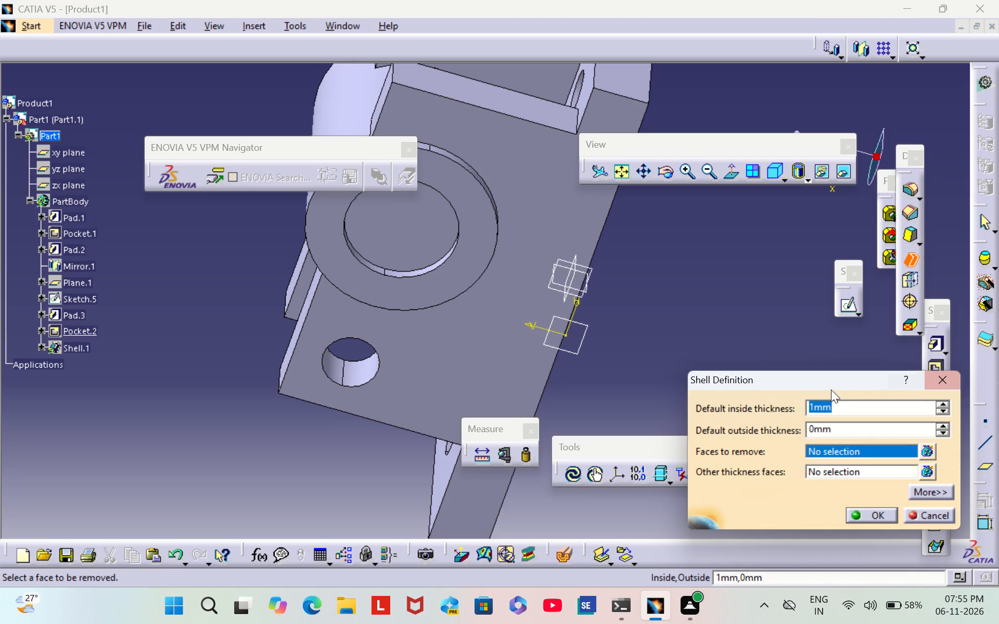
pyautogui.click(421, 233)
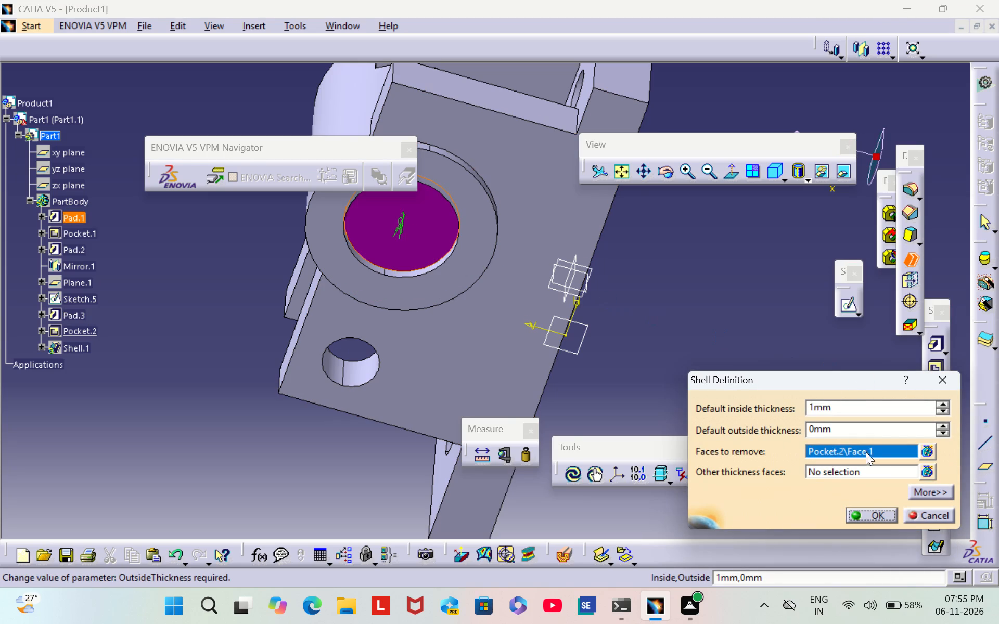
pyautogui.click(878, 508)
pyautogui.click(737, 316)
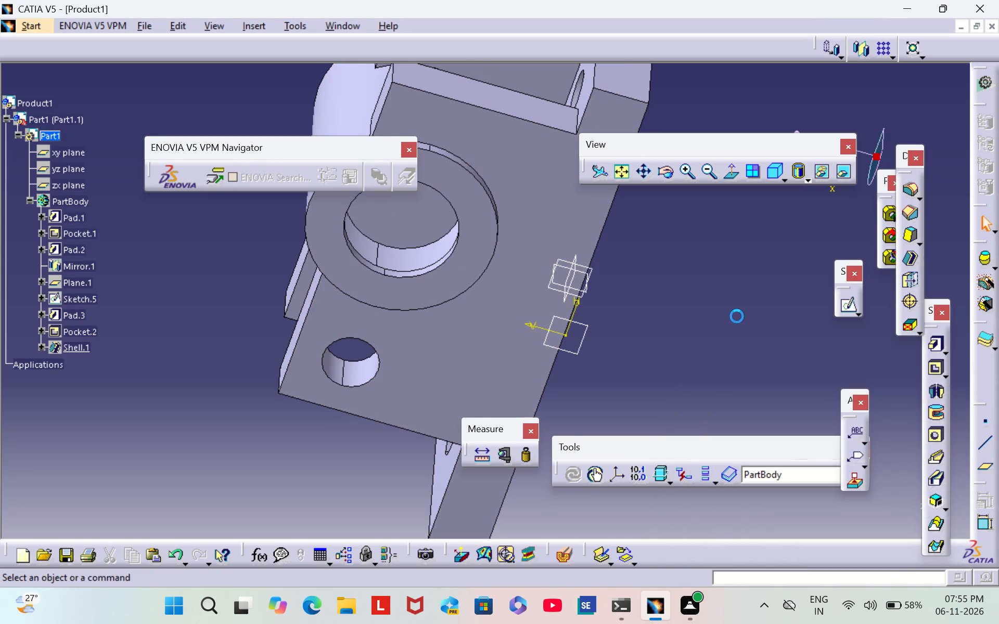
# Examine the bracket from several sides to check the cylinder's bore and the wall holes after the shell.
pyautogui.scroll(-2, 181, 326)
pyautogui.moveTo(181, 323); pyautogui.dragTo(575, 305, button='middle')
pyautogui.moveTo(182, 321); pyautogui.dragTo(575, 305, button='right')
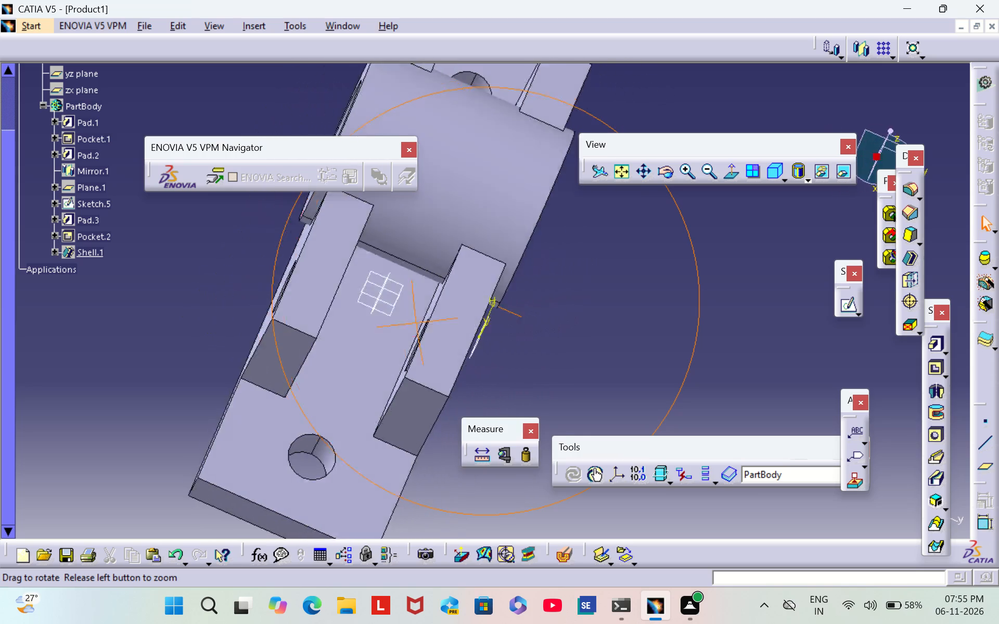
pyautogui.moveTo(575, 305); pyautogui.dragTo(357, 193, button='middle')
pyautogui.moveTo(575, 305); pyautogui.dragTo(357, 193, button='right')
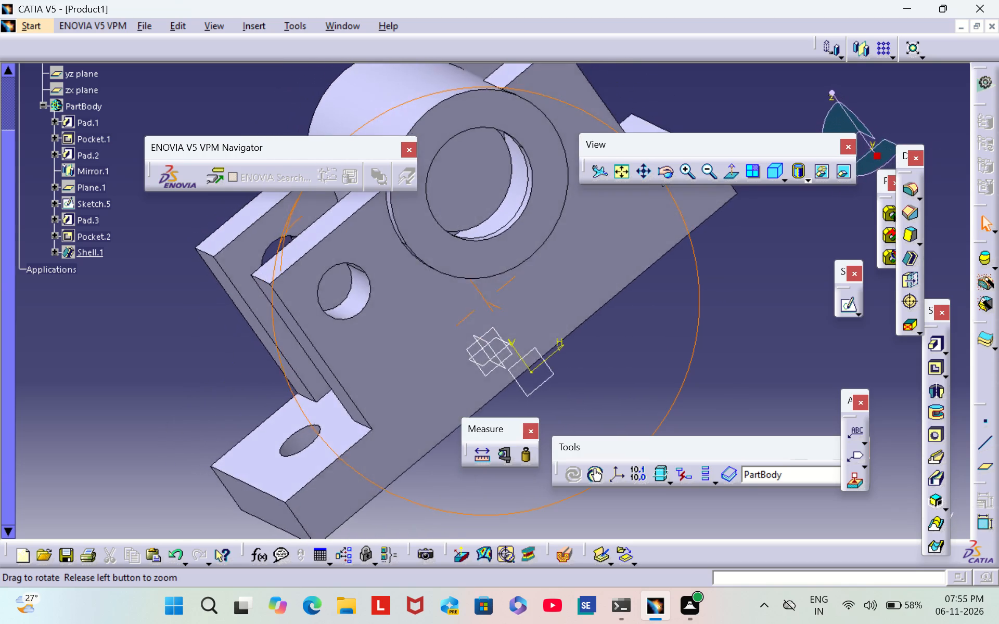
pyautogui.moveTo(357, 193); pyautogui.dragTo(306, 282, button='middle')
pyautogui.moveTo(357, 193); pyautogui.dragTo(306, 282, button='right')
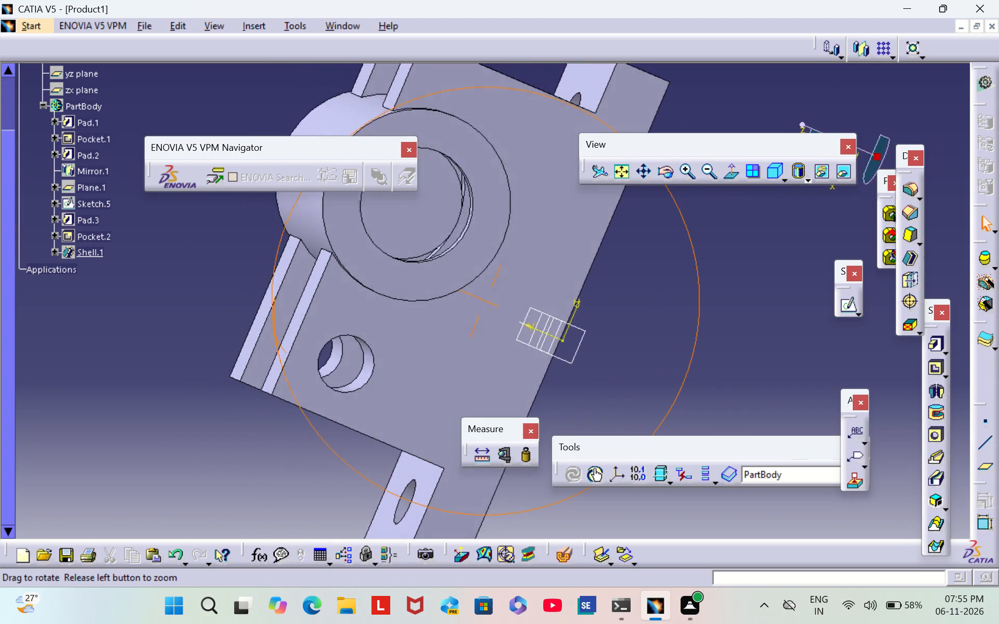
pyautogui.moveTo(306, 282); pyautogui.dragTo(387, 254, button='middle')
pyautogui.moveTo(306, 282); pyautogui.dragTo(387, 254, button='right')
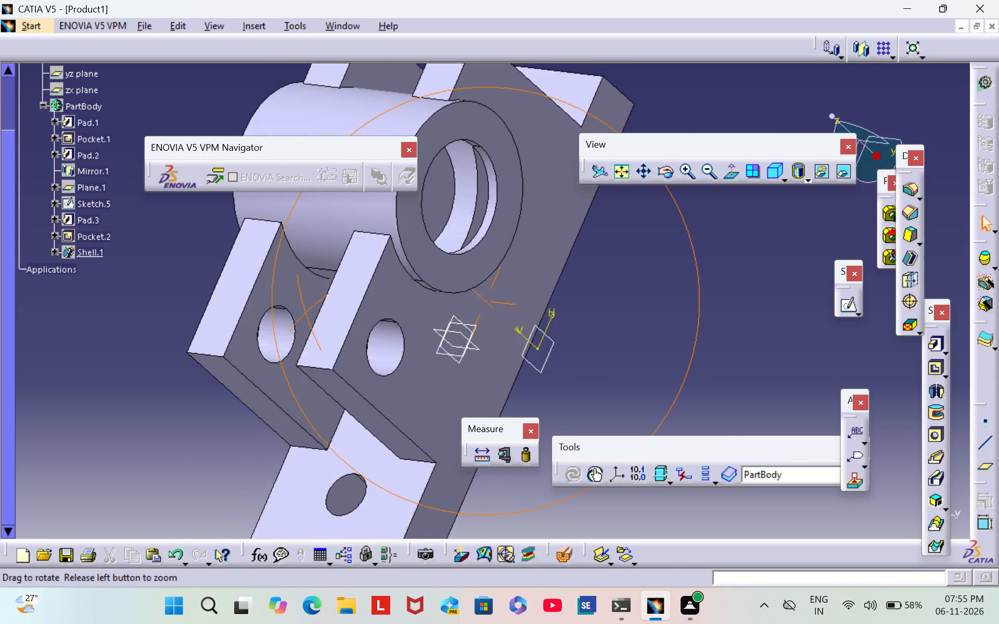
pyautogui.moveTo(387, 254); pyautogui.dragTo(313, 282, button='right')
pyautogui.moveTo(387, 254); pyautogui.dragTo(317, 287, button='middle')
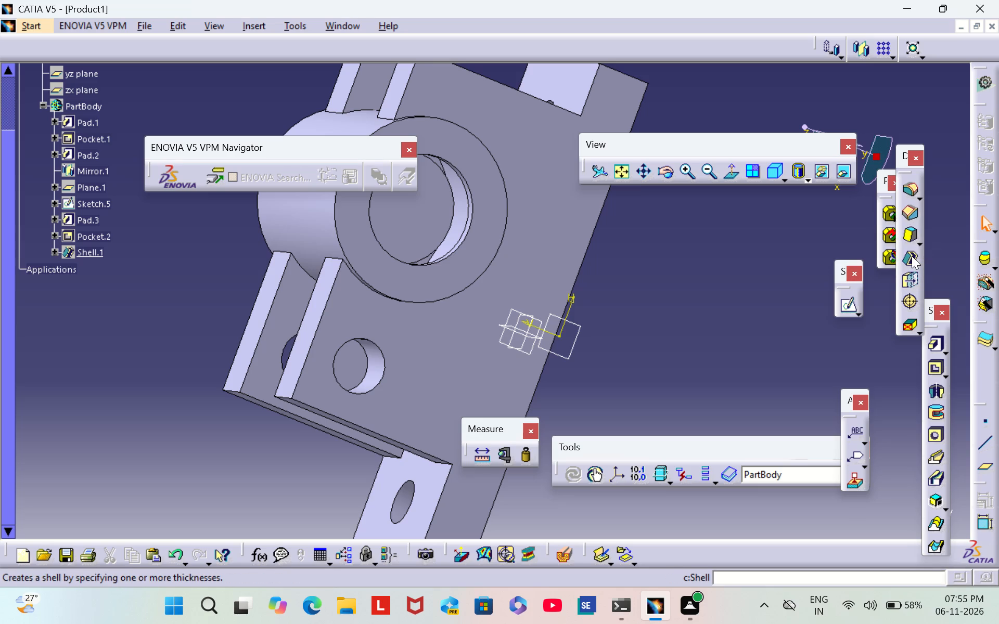
# Apply Remove Face to the circular face closing off the inside of the cylinder's bore.
pyautogui.click(912, 327)
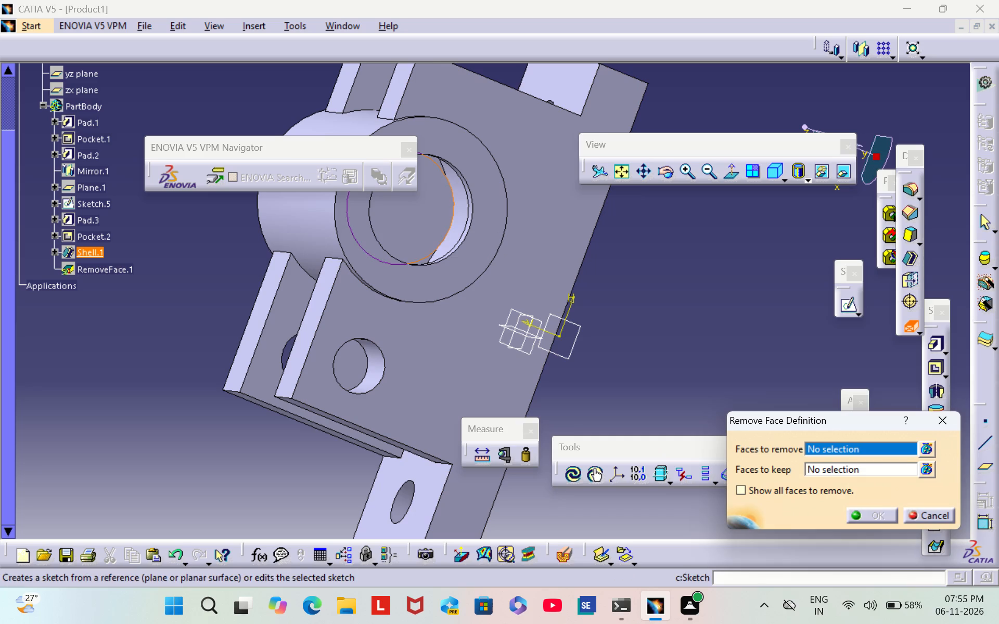
pyautogui.click(431, 218)
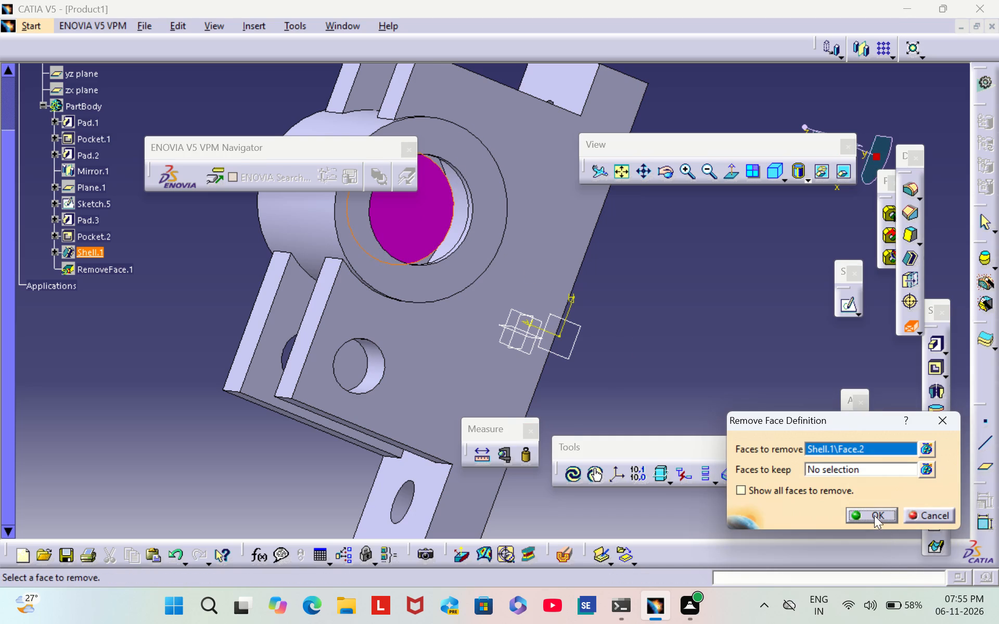
pyautogui.click(874, 513)
pyautogui.click(606, 334)
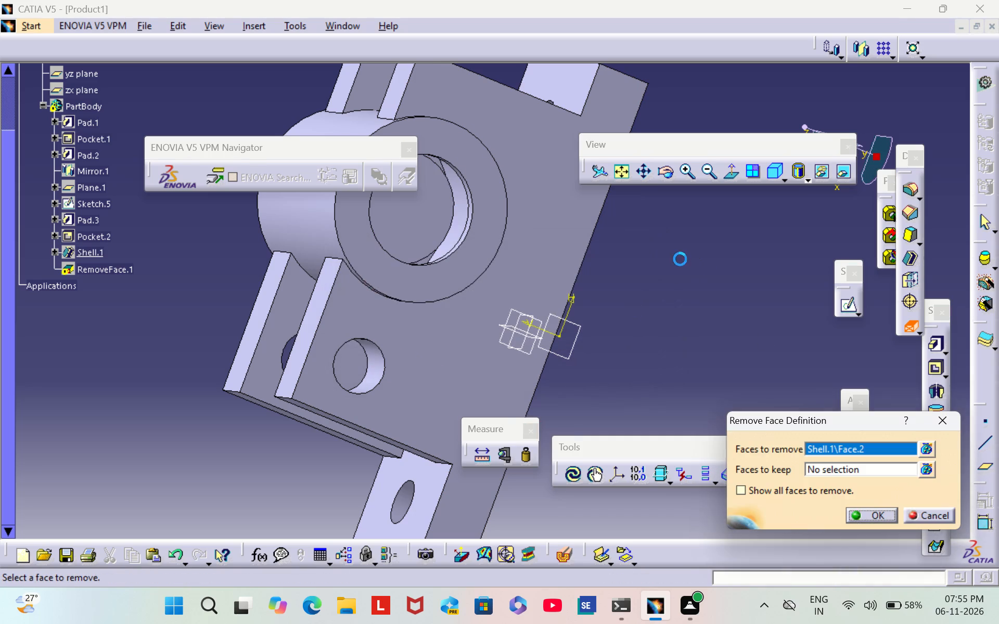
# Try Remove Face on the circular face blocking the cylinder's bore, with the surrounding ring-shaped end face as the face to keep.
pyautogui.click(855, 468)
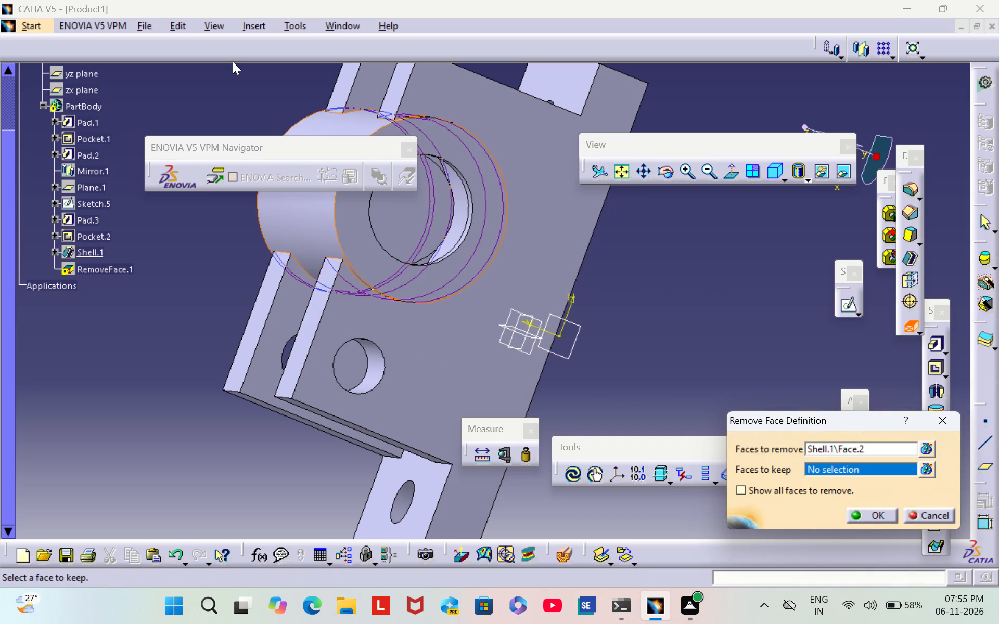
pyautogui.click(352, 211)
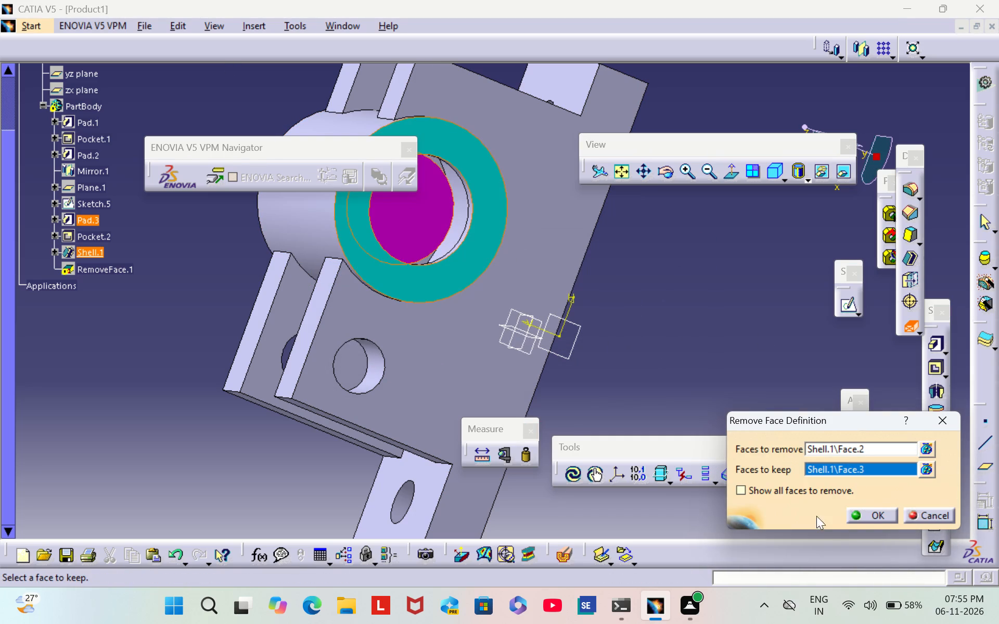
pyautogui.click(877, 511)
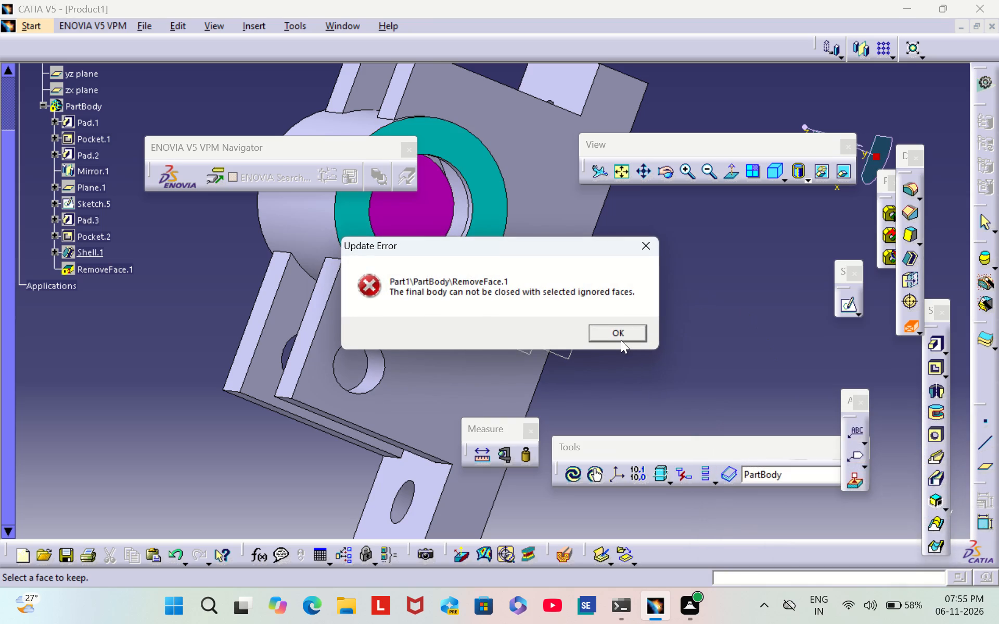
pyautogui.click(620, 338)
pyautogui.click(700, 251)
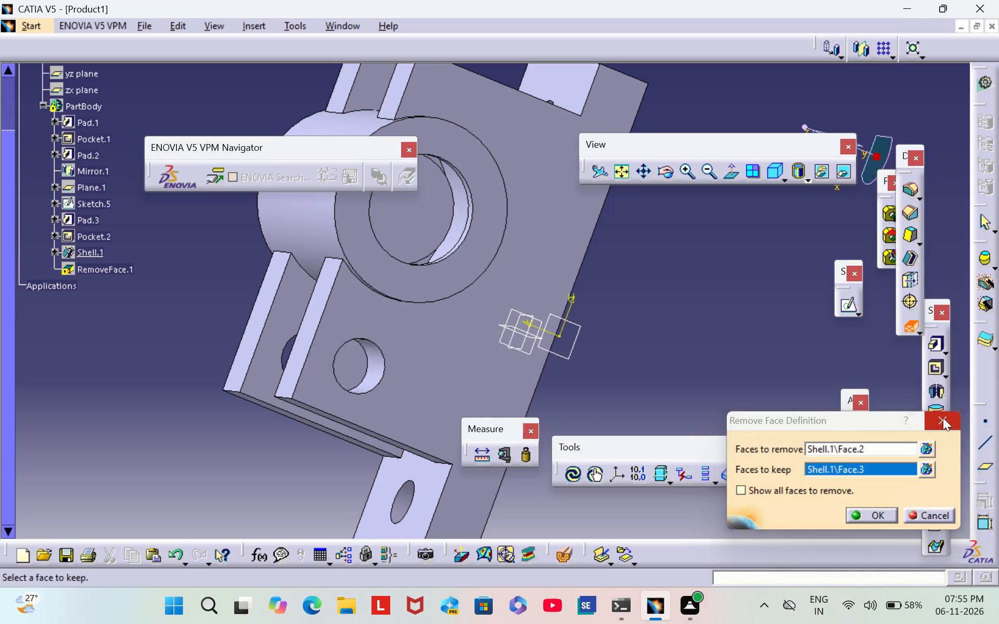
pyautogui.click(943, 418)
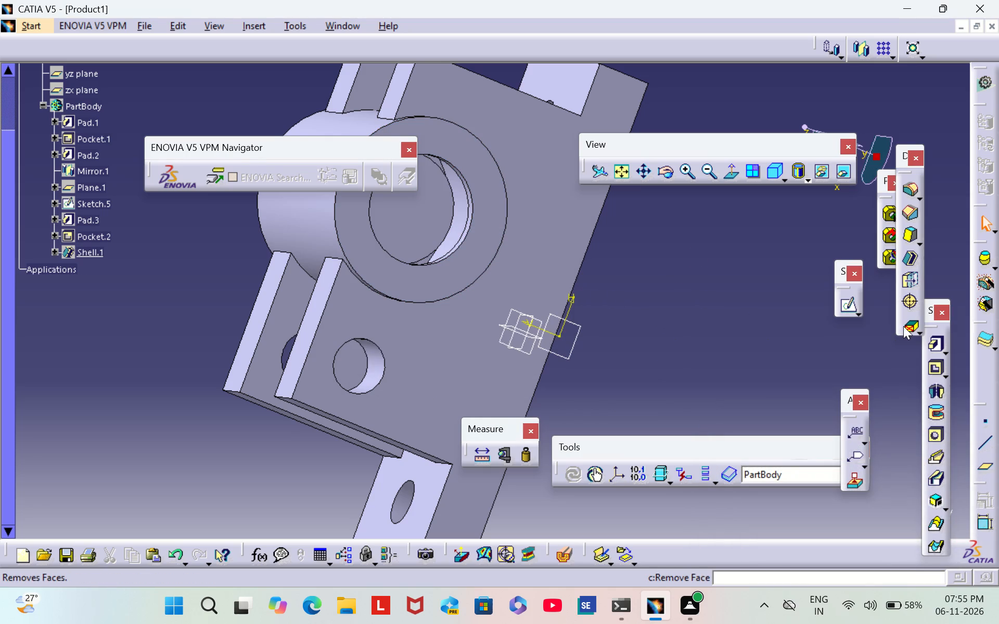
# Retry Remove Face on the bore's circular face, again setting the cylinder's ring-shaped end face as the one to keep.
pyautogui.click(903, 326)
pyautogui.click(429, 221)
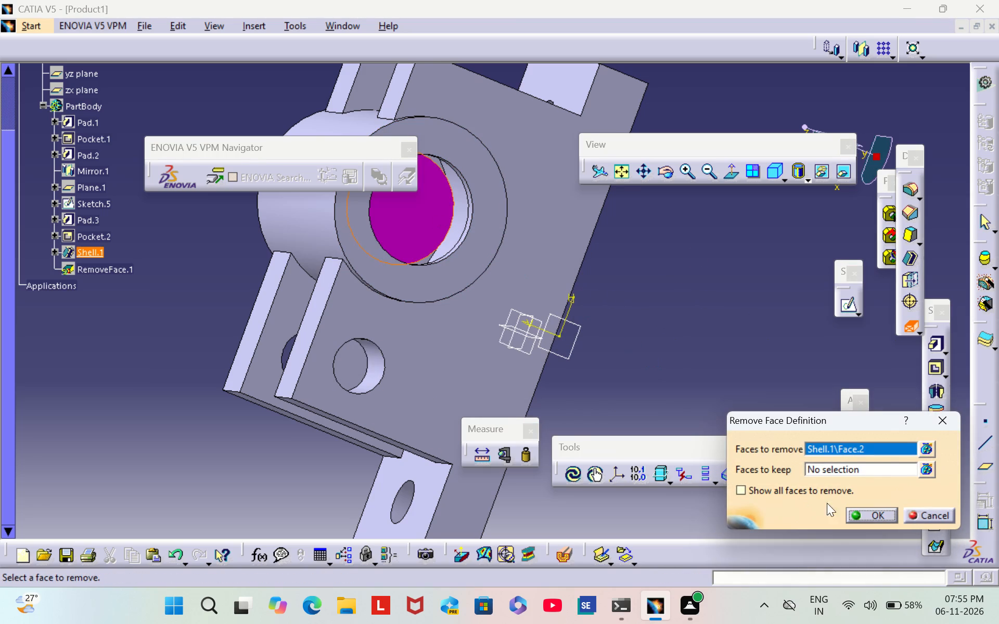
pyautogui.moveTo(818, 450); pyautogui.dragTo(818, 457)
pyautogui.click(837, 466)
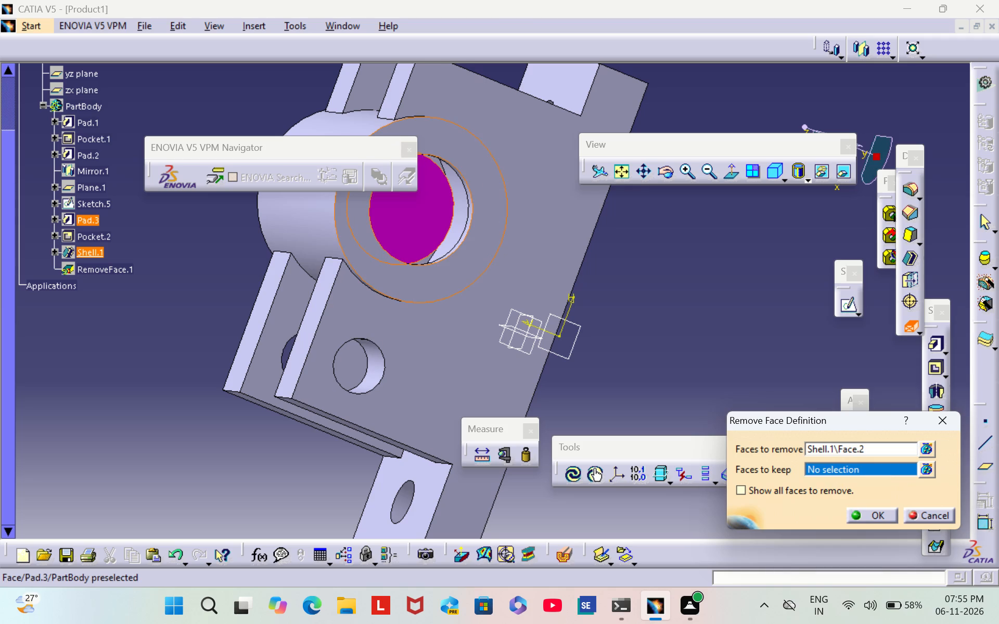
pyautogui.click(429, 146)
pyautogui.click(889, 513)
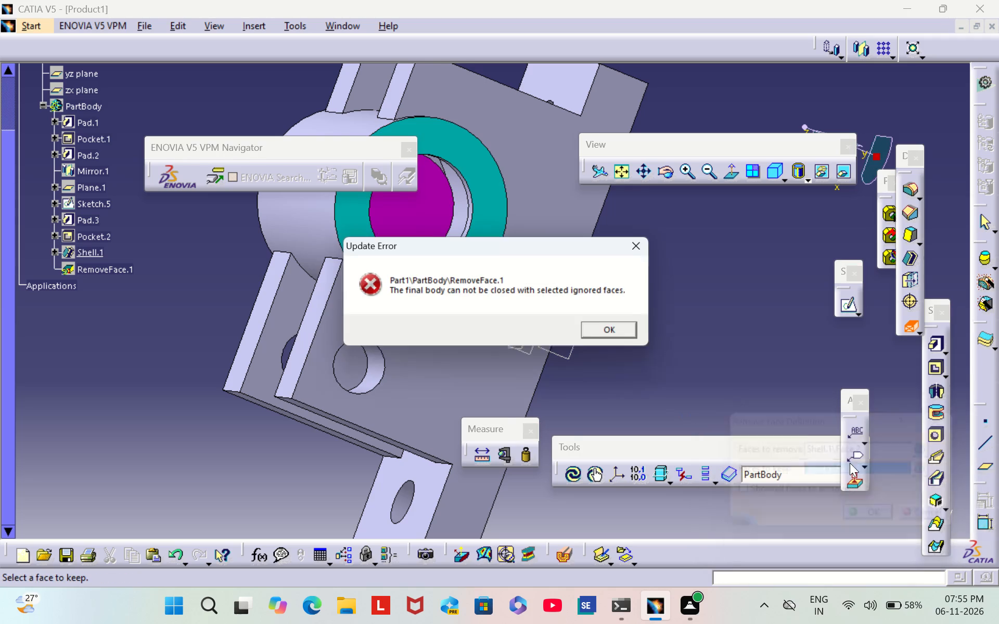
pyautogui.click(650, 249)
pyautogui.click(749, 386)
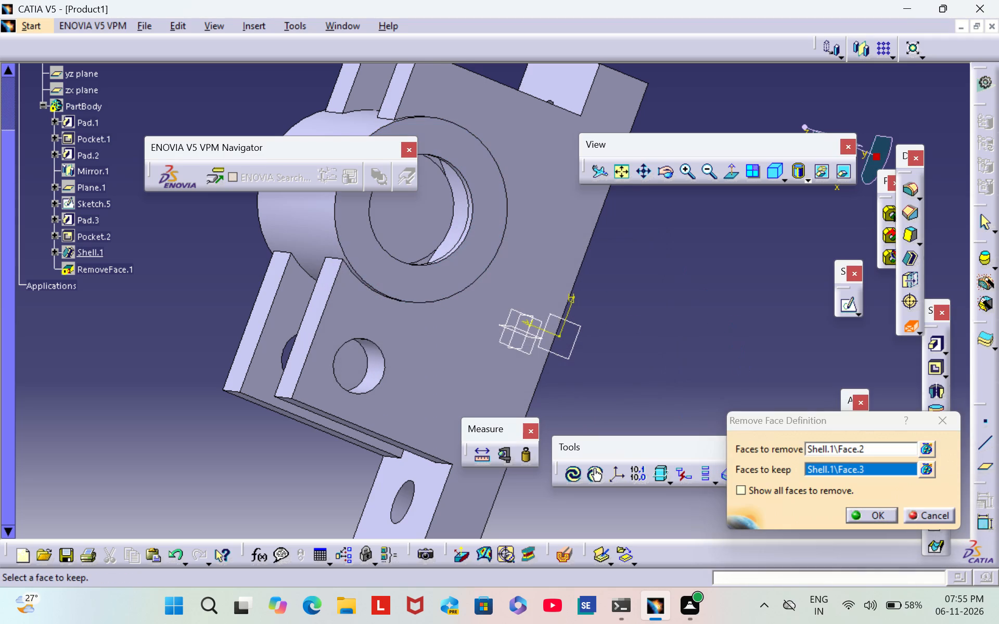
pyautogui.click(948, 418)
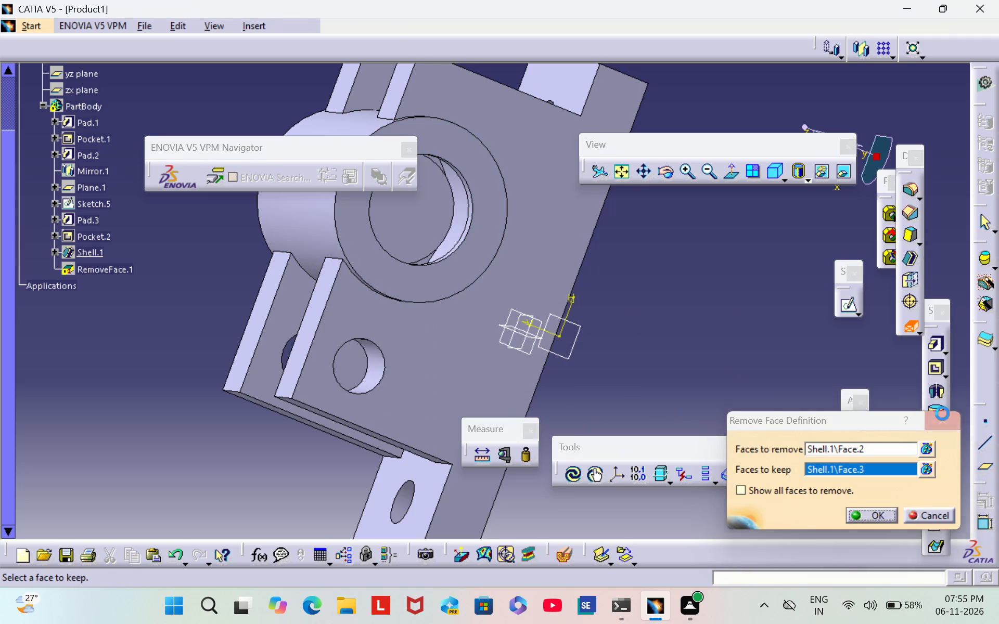
# Undo the 1 mm shell, going back to the body as it was after Pocket.2.
pyautogui.hotkey('ctrl', 'z')
pyautogui.hotkey('ctrl', 'z')
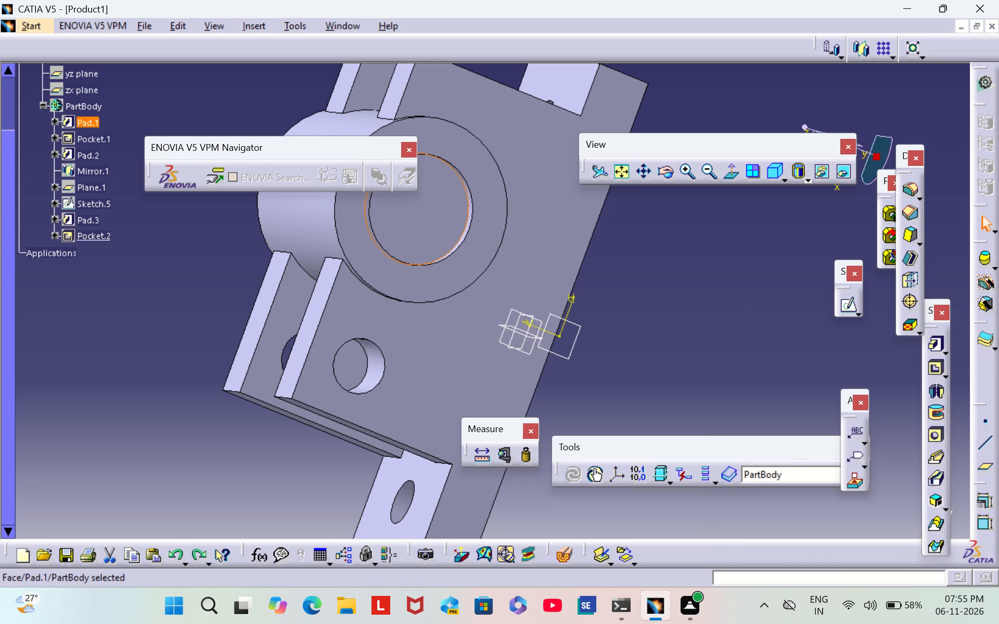
pyautogui.click(701, 257)
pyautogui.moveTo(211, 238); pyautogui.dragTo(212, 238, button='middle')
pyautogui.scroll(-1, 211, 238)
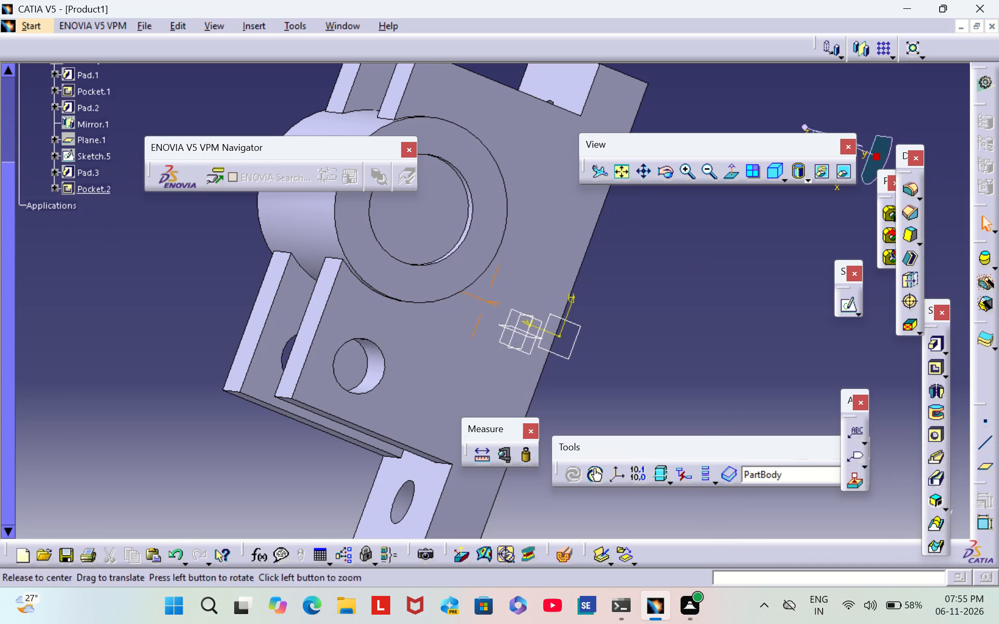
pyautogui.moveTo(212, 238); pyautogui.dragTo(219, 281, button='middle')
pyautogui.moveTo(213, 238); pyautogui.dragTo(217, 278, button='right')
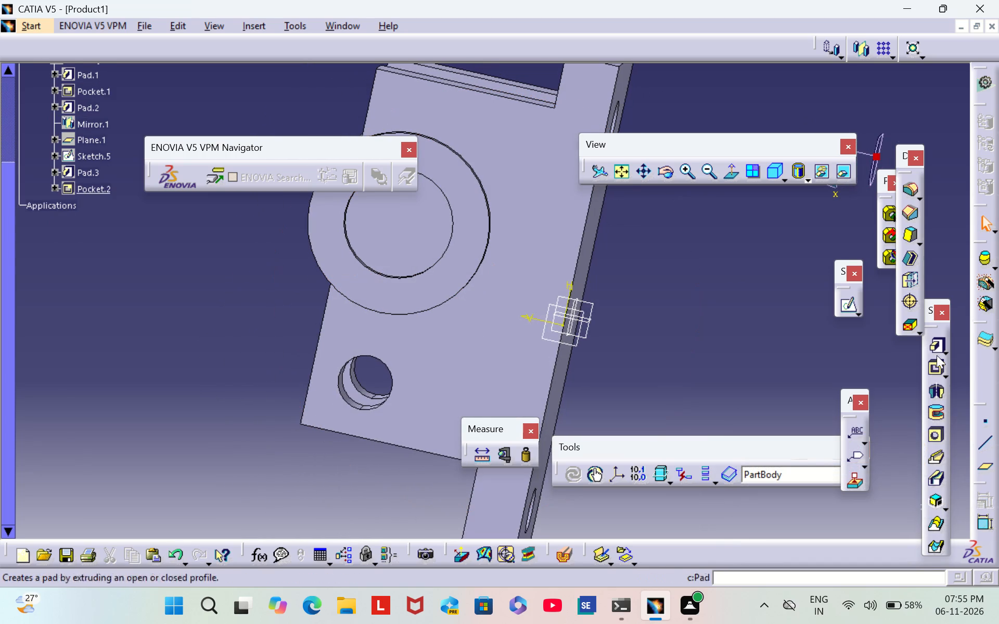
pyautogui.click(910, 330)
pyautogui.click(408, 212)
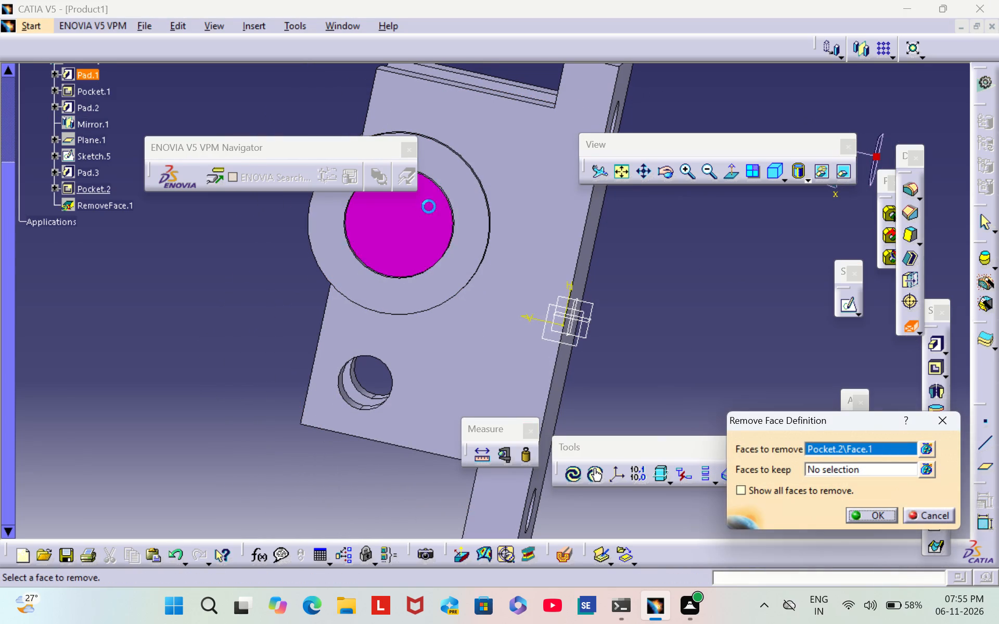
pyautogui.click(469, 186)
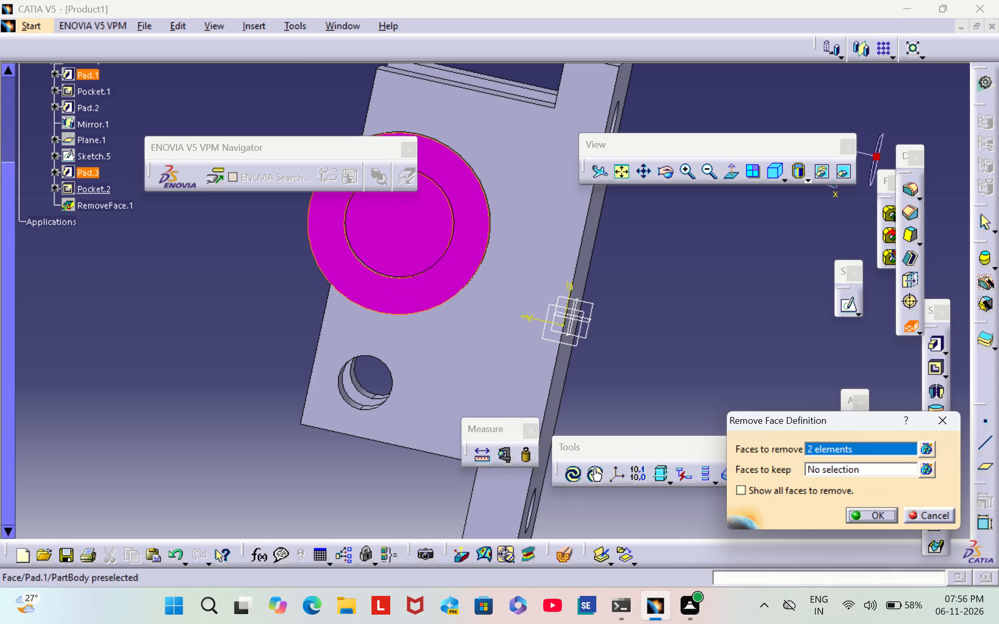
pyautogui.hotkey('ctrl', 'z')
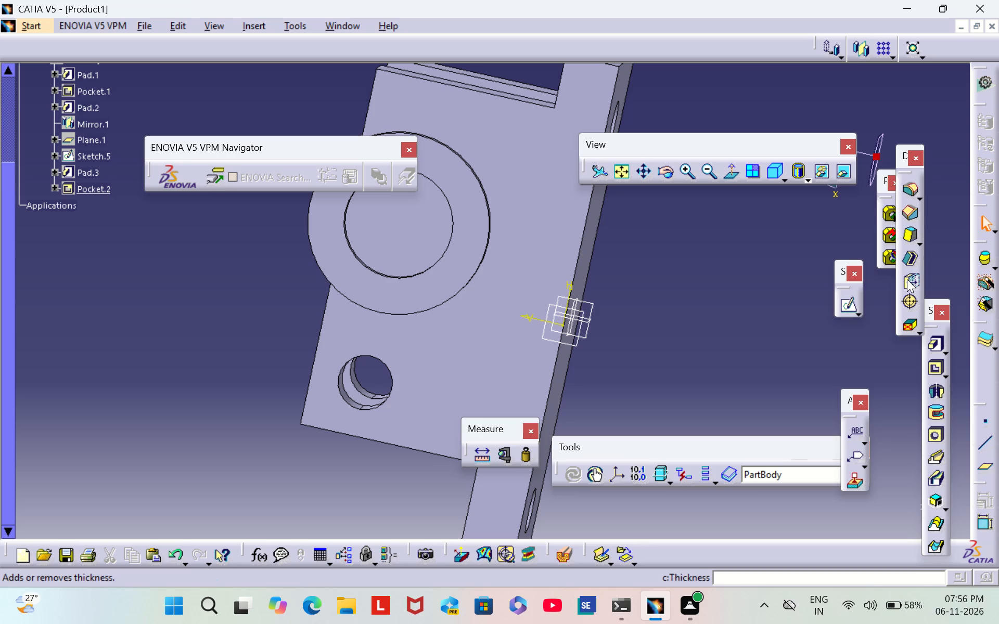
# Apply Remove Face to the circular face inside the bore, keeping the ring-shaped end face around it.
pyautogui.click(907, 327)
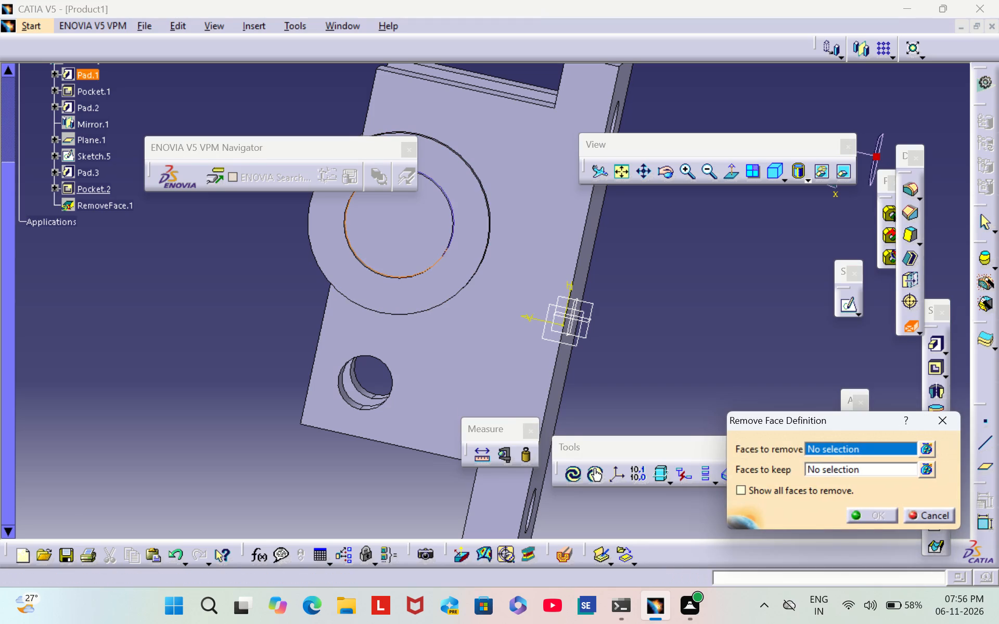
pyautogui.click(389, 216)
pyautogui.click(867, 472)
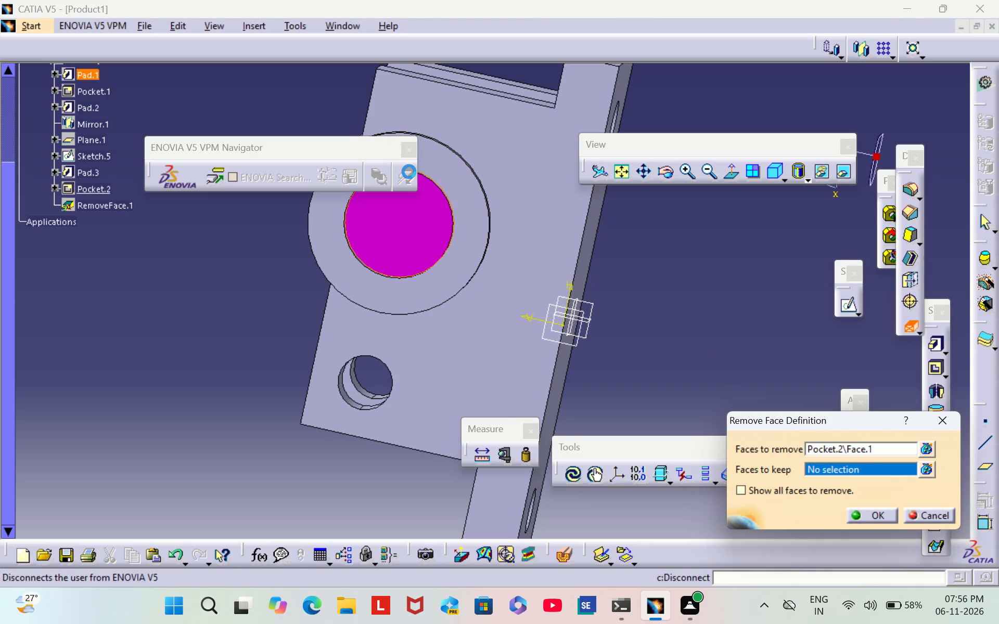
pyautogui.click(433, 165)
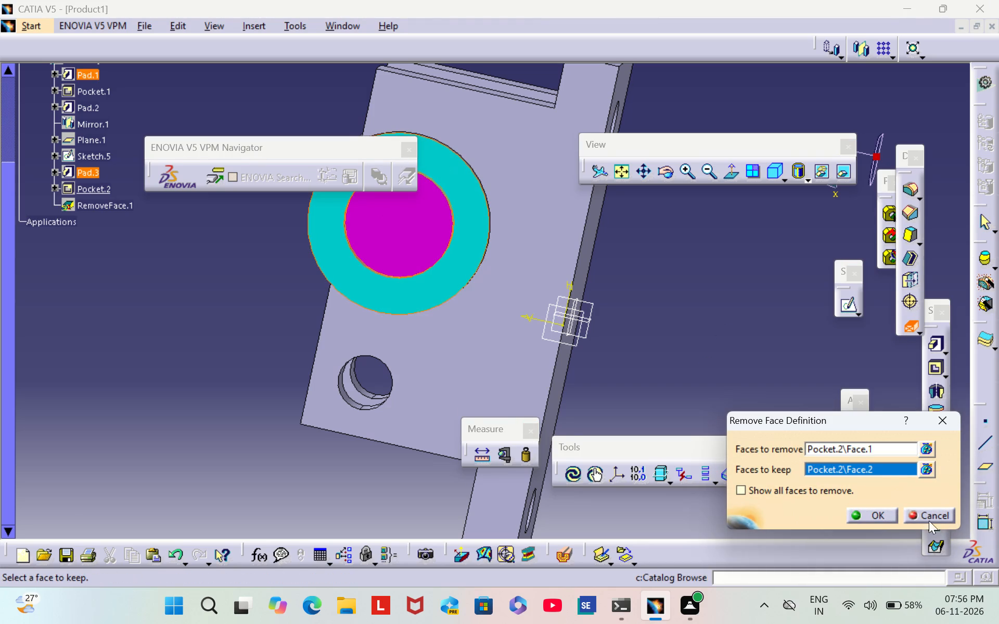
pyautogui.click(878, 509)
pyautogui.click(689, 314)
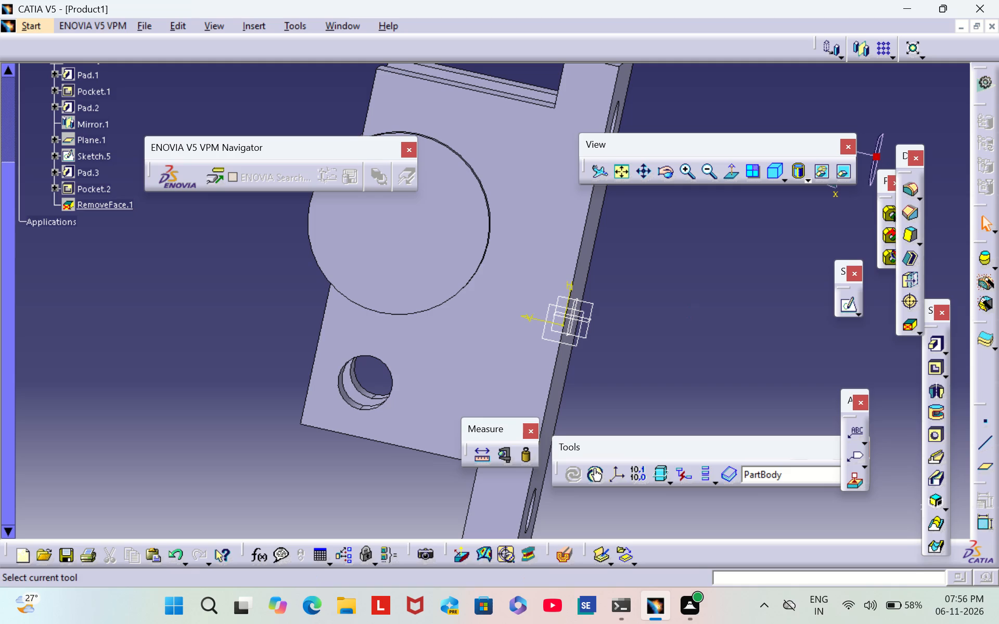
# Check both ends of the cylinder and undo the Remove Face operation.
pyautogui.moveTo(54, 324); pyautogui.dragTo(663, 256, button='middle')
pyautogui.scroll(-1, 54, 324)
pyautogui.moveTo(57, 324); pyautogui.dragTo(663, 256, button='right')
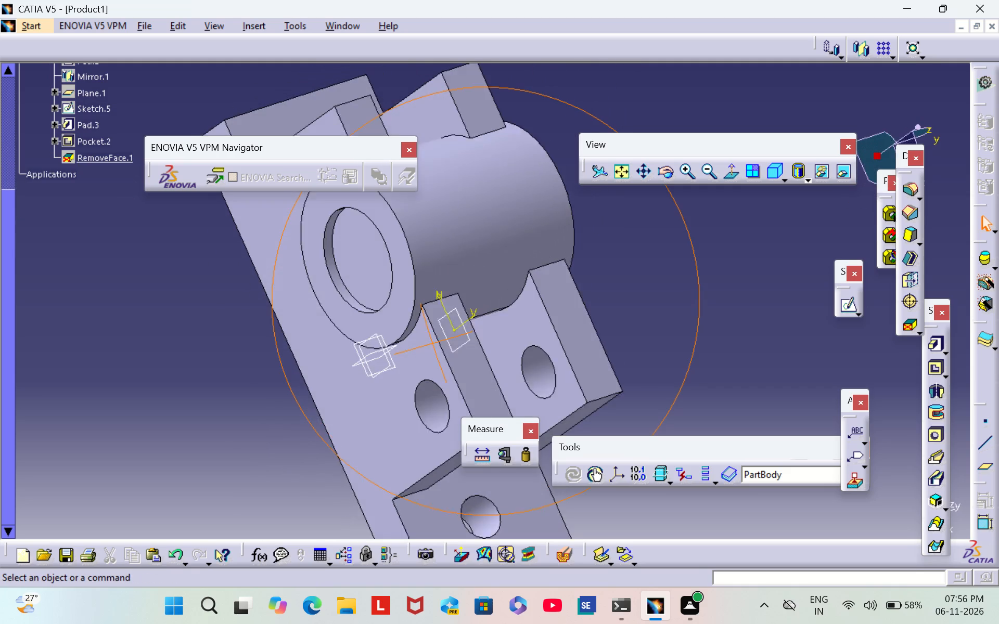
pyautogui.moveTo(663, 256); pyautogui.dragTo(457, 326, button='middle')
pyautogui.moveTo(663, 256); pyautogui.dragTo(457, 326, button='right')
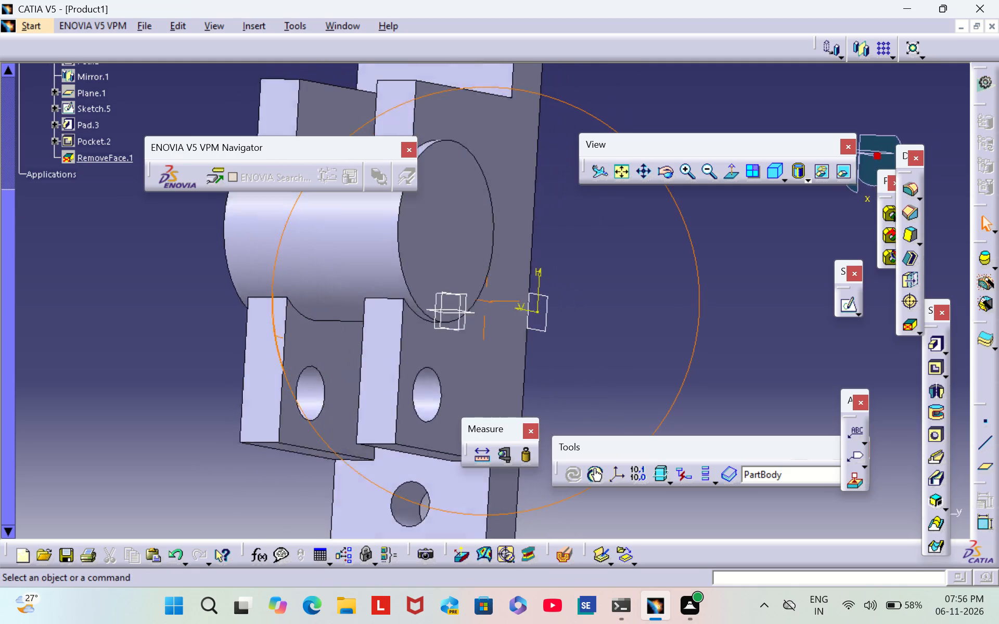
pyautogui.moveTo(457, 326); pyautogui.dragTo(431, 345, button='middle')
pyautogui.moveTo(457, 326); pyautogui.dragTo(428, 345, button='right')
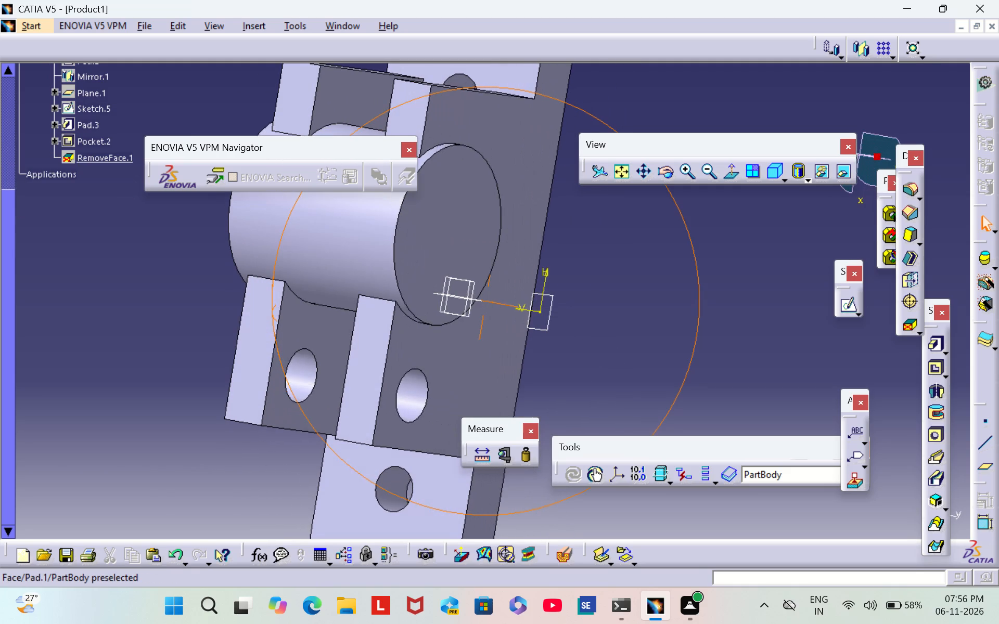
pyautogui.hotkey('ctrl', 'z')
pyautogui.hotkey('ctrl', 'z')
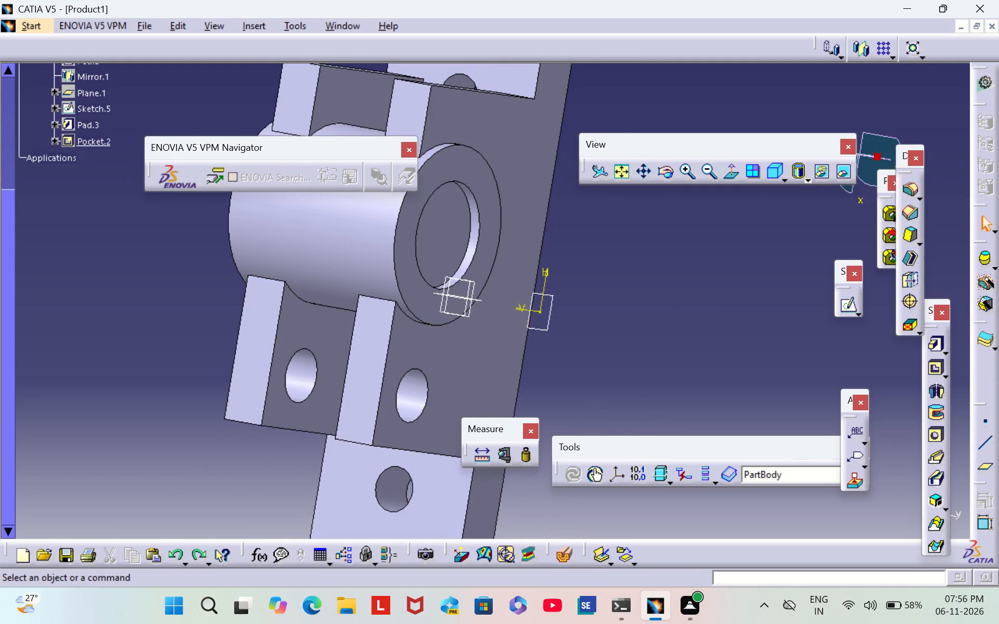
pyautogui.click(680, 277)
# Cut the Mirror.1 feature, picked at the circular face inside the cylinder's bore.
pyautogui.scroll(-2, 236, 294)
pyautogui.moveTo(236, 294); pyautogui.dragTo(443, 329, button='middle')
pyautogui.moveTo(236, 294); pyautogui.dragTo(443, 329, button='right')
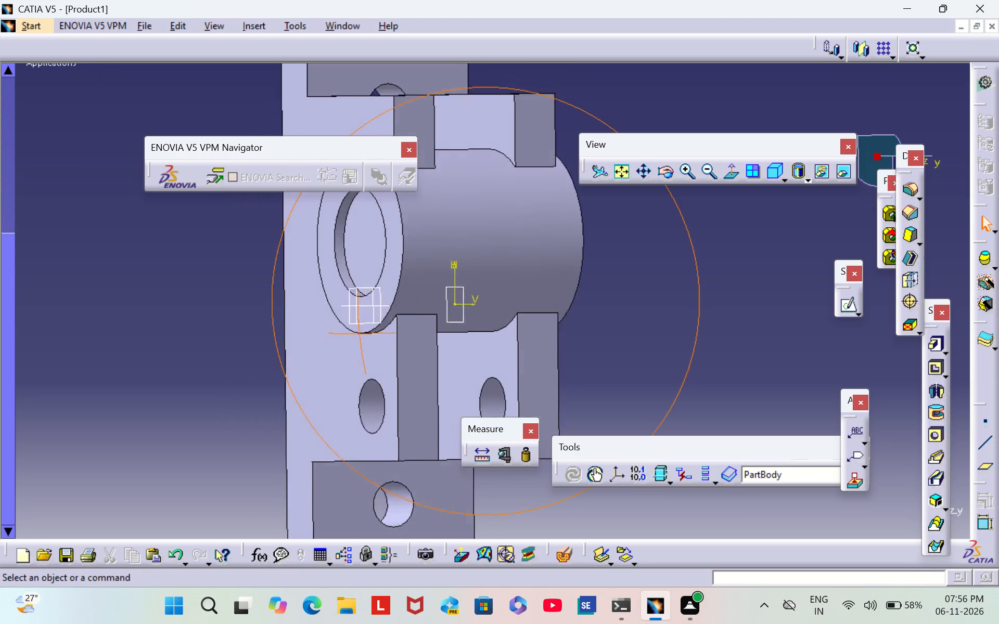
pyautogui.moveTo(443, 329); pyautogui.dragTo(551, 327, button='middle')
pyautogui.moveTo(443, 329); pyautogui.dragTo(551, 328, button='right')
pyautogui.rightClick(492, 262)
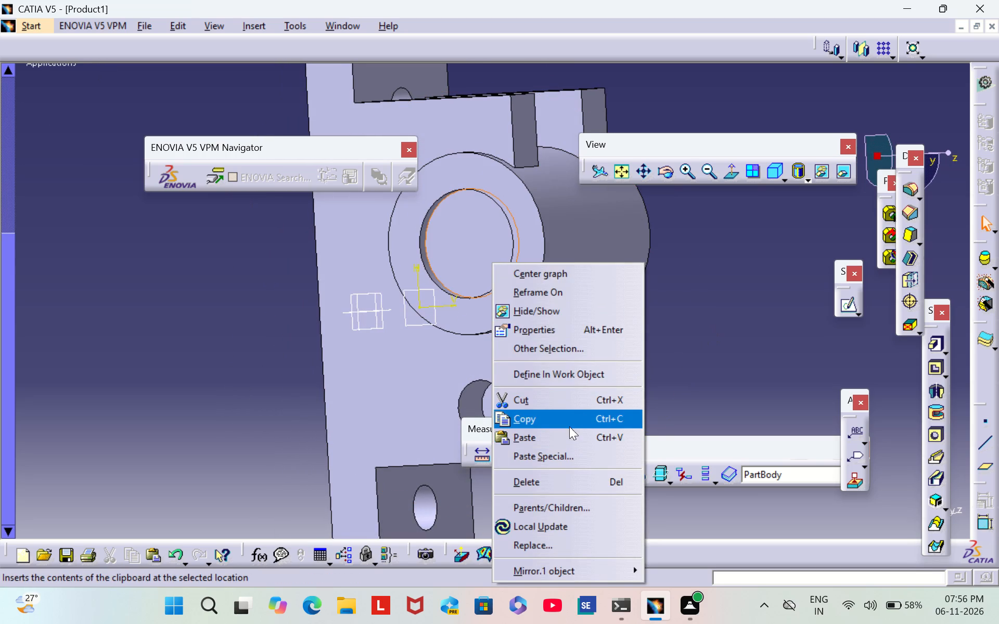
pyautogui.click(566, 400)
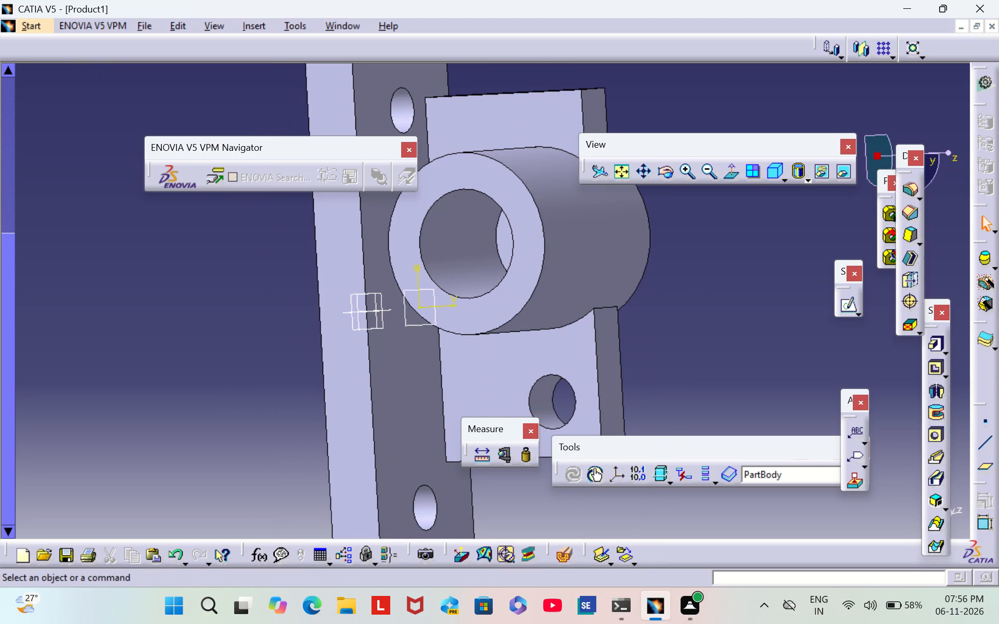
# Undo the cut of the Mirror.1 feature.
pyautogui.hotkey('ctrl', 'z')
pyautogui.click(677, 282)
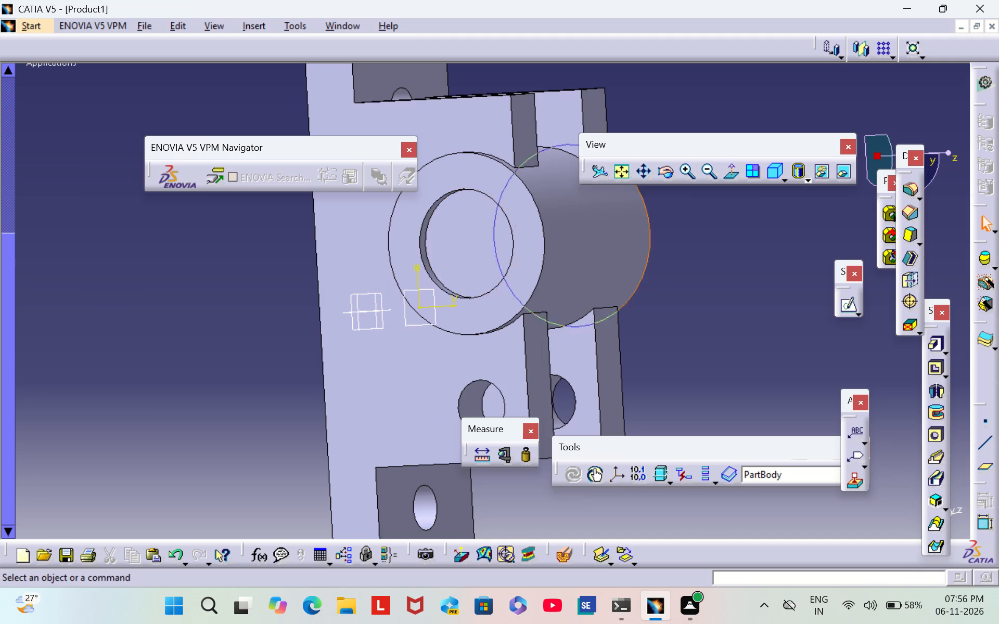
# Delete the Mirror.1 feature whose face blocks the cylinder's bore.
pyautogui.rightClick(462, 243)
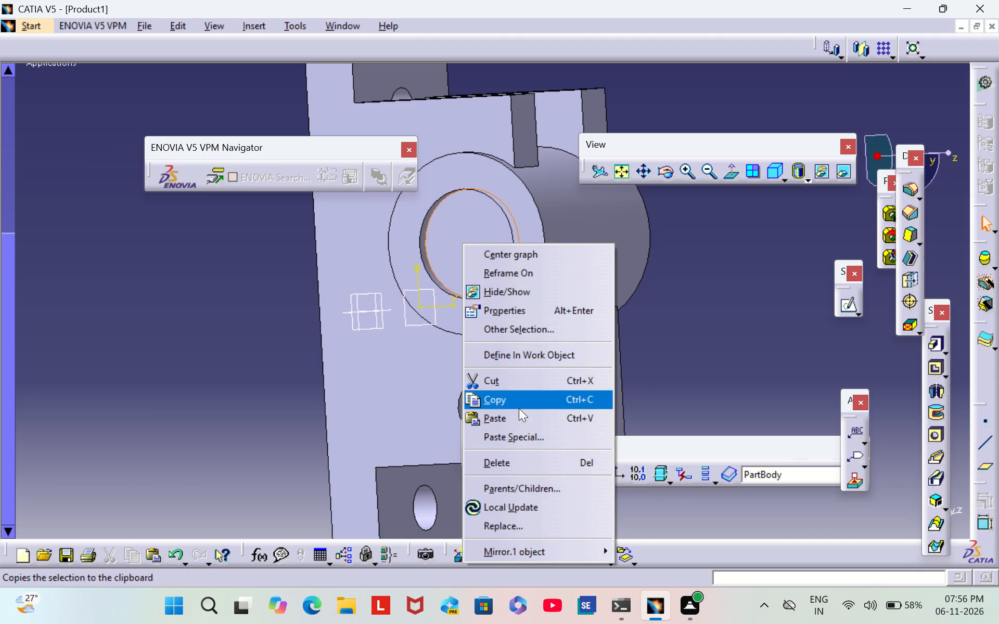
pyautogui.click(513, 463)
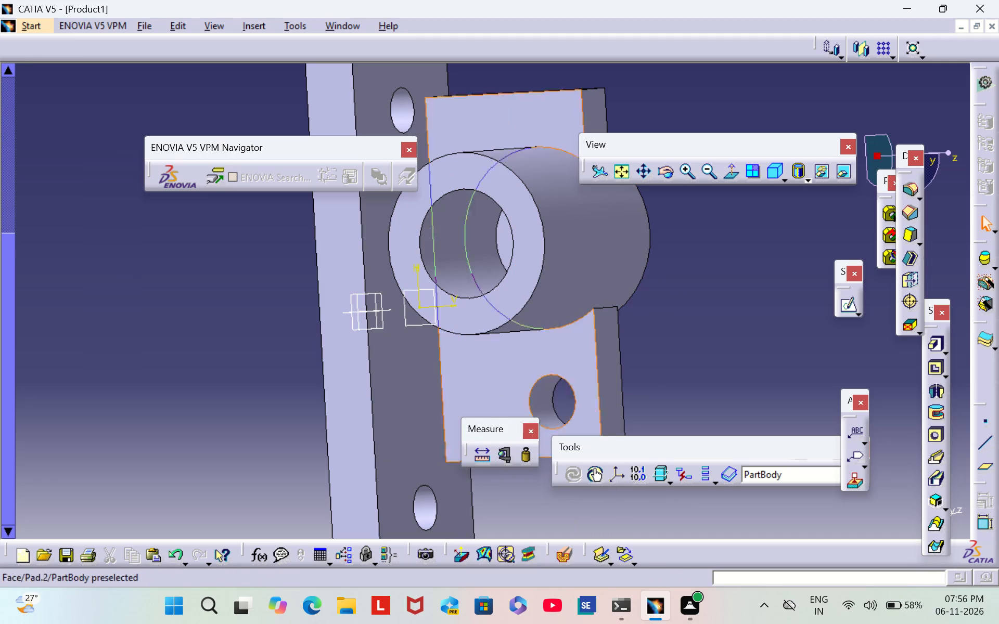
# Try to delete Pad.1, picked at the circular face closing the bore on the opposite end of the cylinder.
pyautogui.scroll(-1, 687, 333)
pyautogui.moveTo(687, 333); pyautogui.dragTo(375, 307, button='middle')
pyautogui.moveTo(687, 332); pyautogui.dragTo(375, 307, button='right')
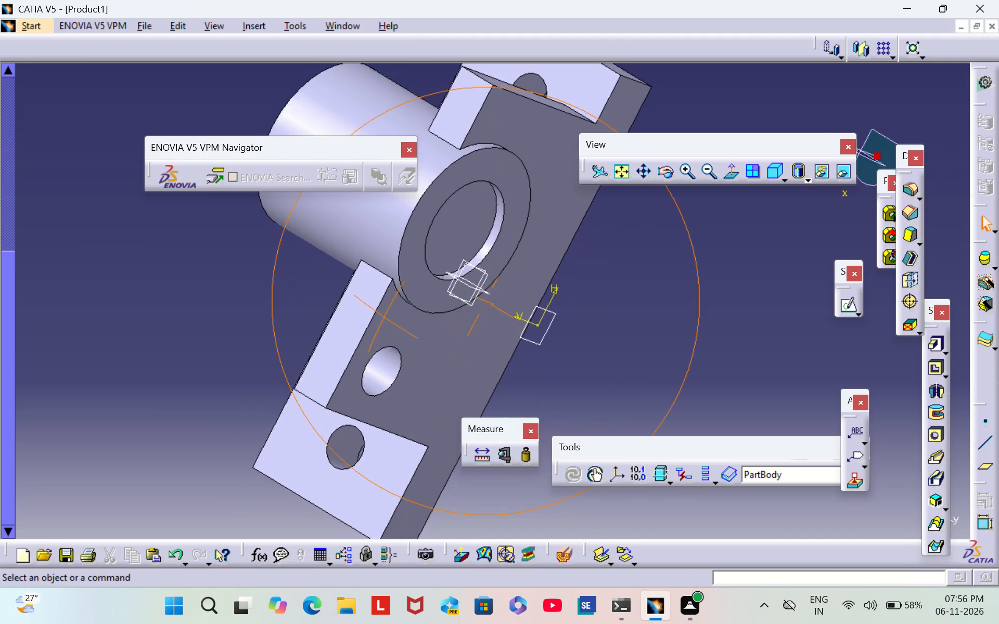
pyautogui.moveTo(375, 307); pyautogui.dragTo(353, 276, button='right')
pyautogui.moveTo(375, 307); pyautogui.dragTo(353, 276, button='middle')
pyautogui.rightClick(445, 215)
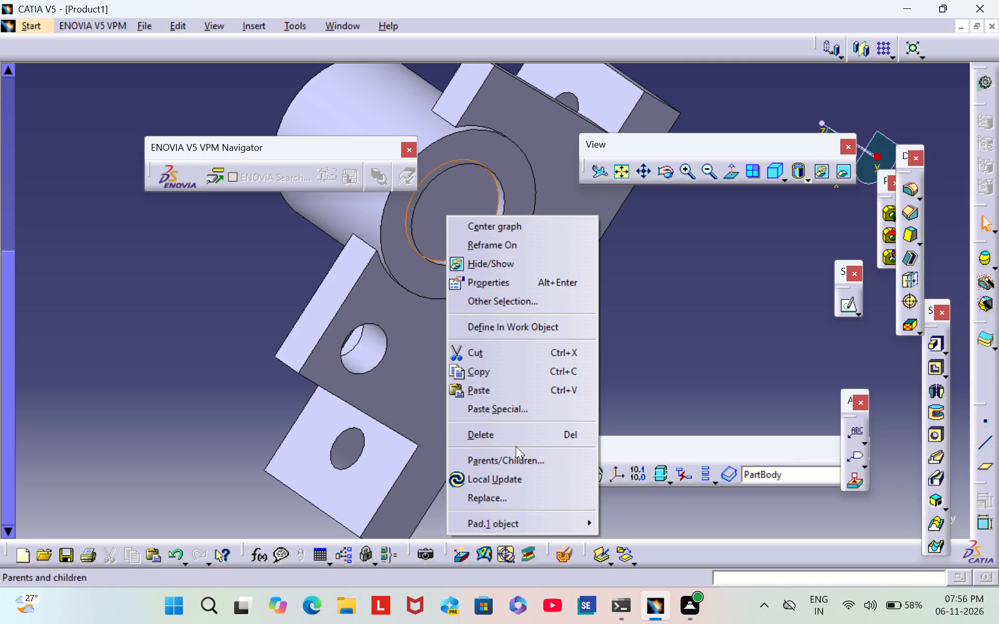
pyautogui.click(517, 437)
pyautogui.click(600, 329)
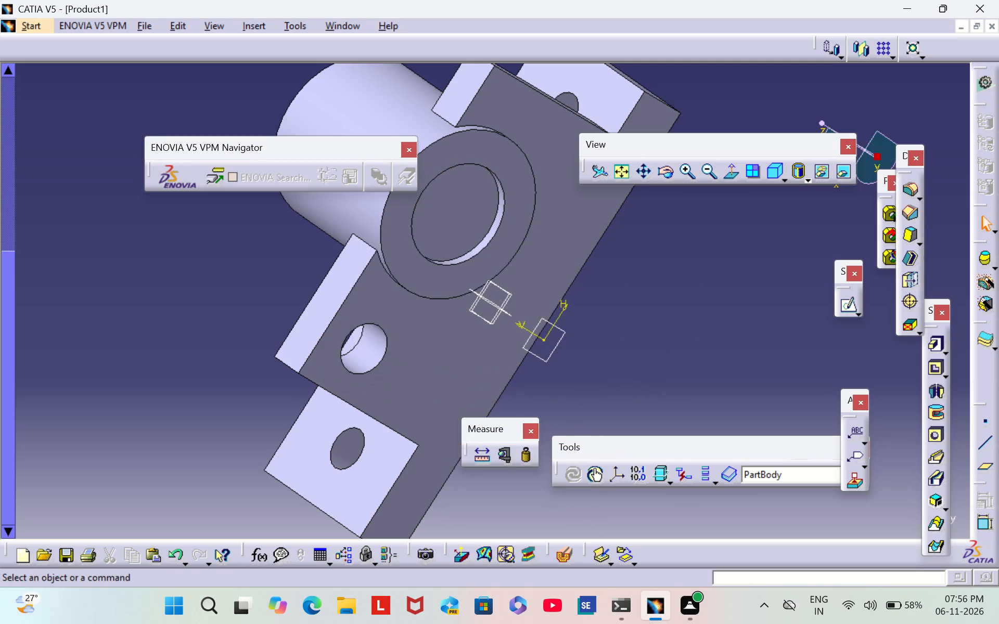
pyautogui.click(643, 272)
# Examine the cylinder's bore and the remaining wall from the end where the mirrored feature was deleted.
pyautogui.moveTo(249, 291); pyautogui.dragTo(443, 327, button='middle')
pyautogui.scroll(-1, 249, 291)
pyautogui.moveTo(249, 290); pyautogui.dragTo(443, 327, button='right')
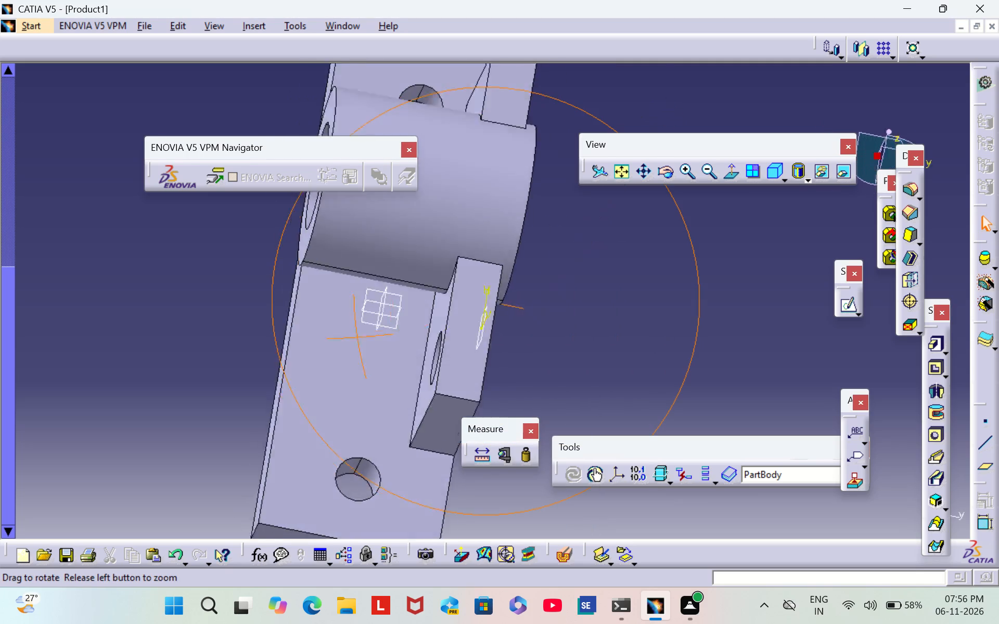
pyautogui.moveTo(443, 327); pyautogui.dragTo(537, 402, button='right')
pyautogui.moveTo(443, 327); pyautogui.dragTo(537, 402, button='middle')
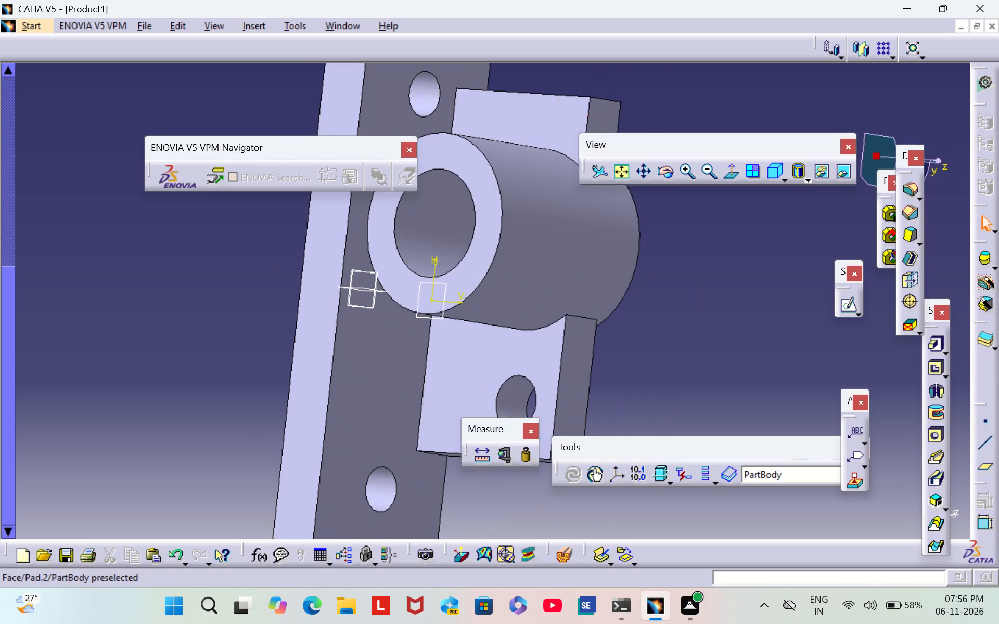
# Undo the deletion of the Mirror.1 feature.
pyautogui.hotkey('ctrl', 'z')
pyautogui.hotkey('ctrl', 'z')
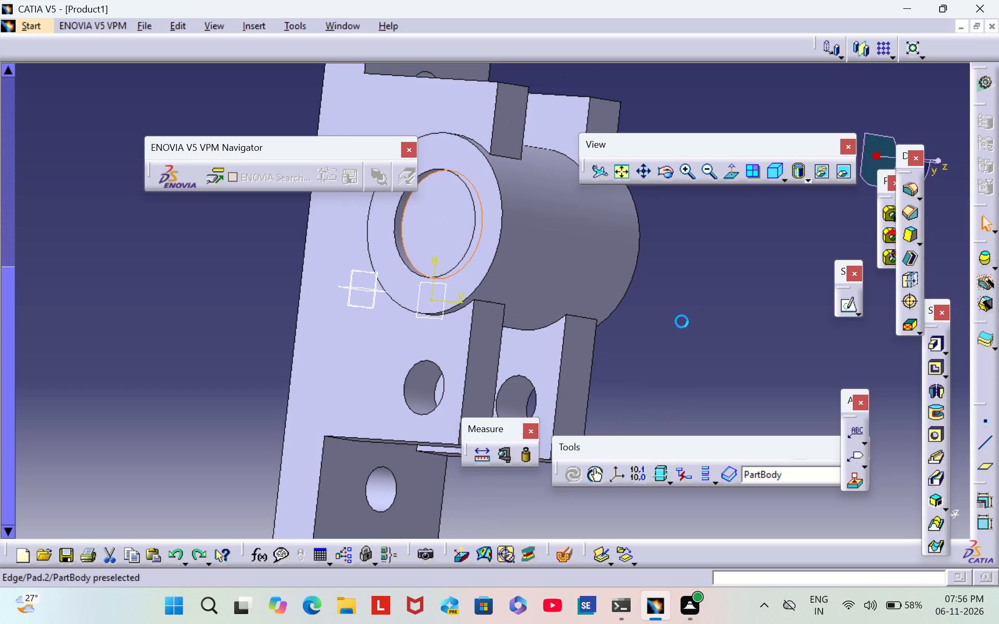
pyautogui.click(709, 297)
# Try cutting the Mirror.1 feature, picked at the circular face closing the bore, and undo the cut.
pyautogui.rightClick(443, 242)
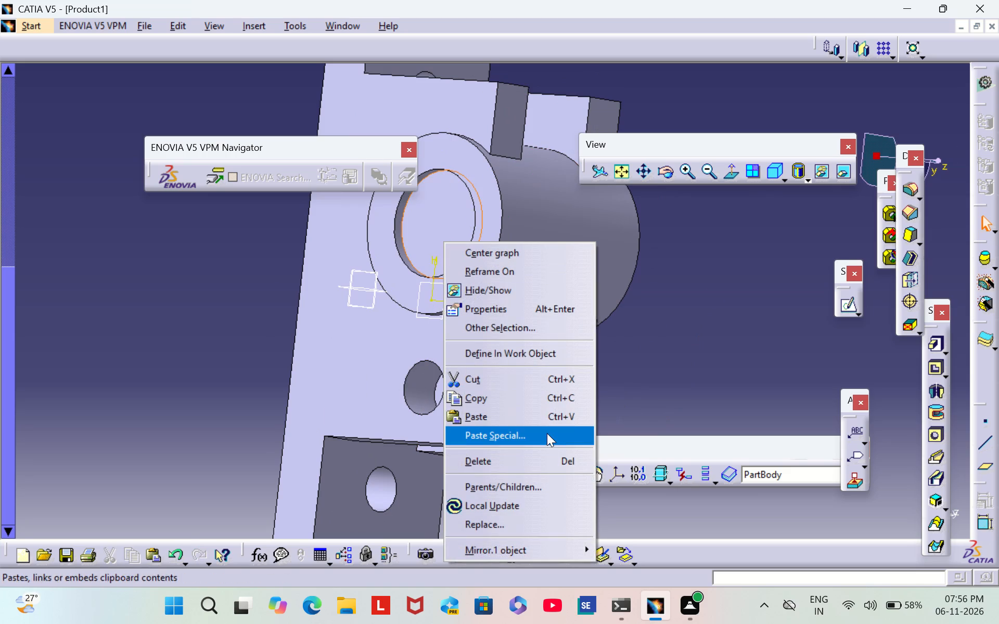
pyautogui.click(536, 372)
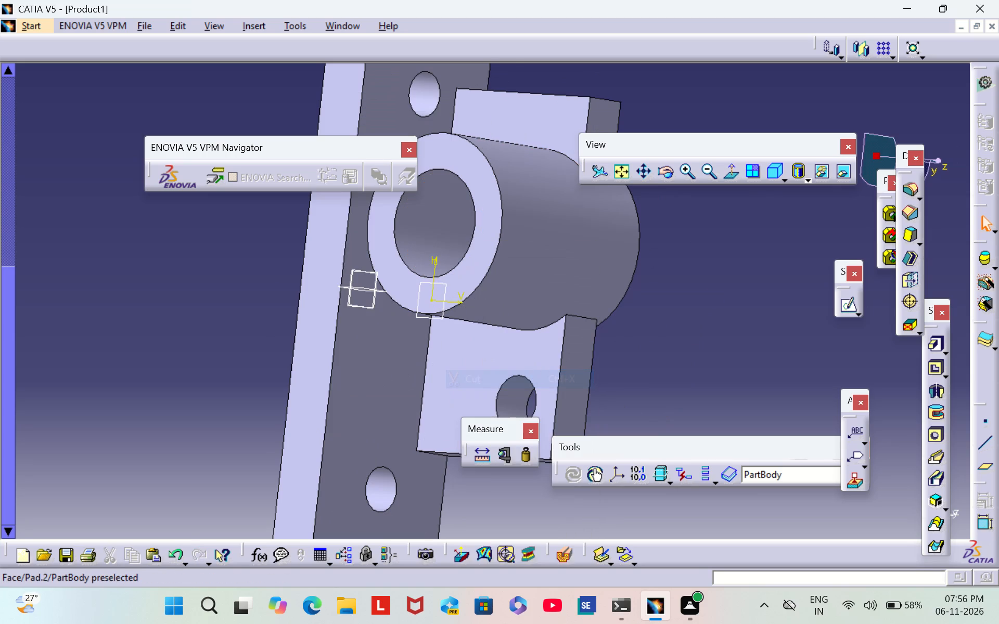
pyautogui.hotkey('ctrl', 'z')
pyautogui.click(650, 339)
# Shell the body with 1 mm inside and 0 mm outside thickness, removing the circular face closing the bore on the original wall's side.
pyautogui.moveTo(647, 334); pyautogui.dragTo(606, 332, button='middle')
pyautogui.scroll(-1, 647, 334)
pyautogui.moveTo(645, 333); pyautogui.dragTo(606, 332, button='right')
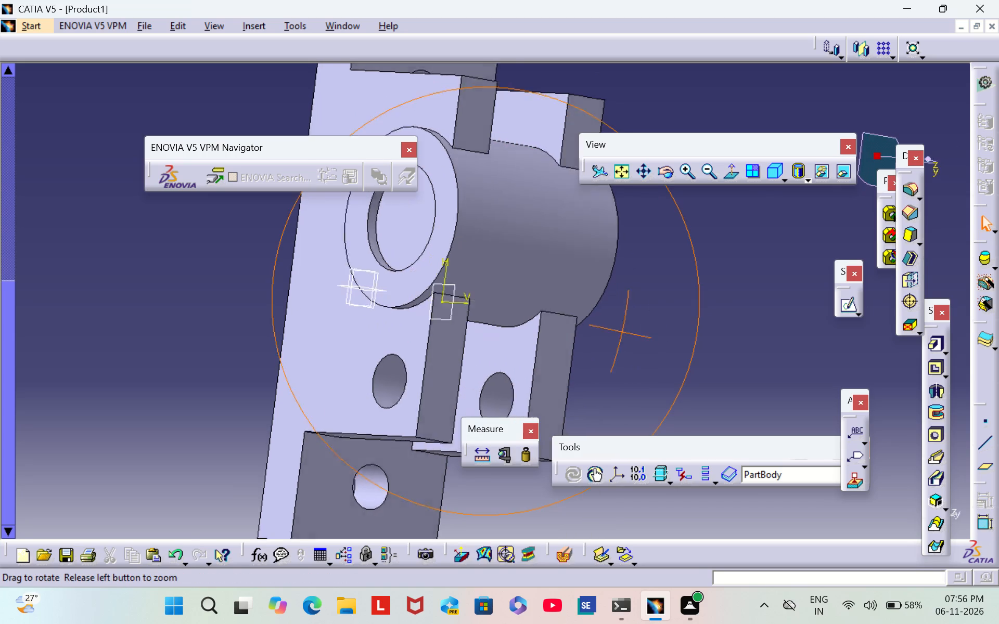
pyautogui.moveTo(606, 332); pyautogui.dragTo(284, 299, button='right')
pyautogui.moveTo(606, 332); pyautogui.dragTo(284, 299, button='middle')
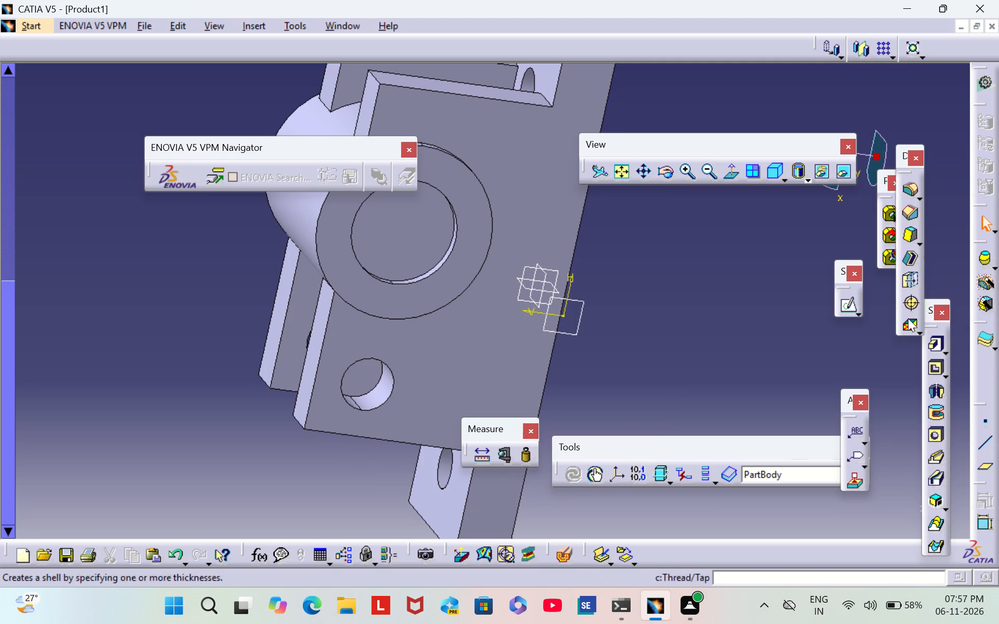
pyautogui.click(910, 280)
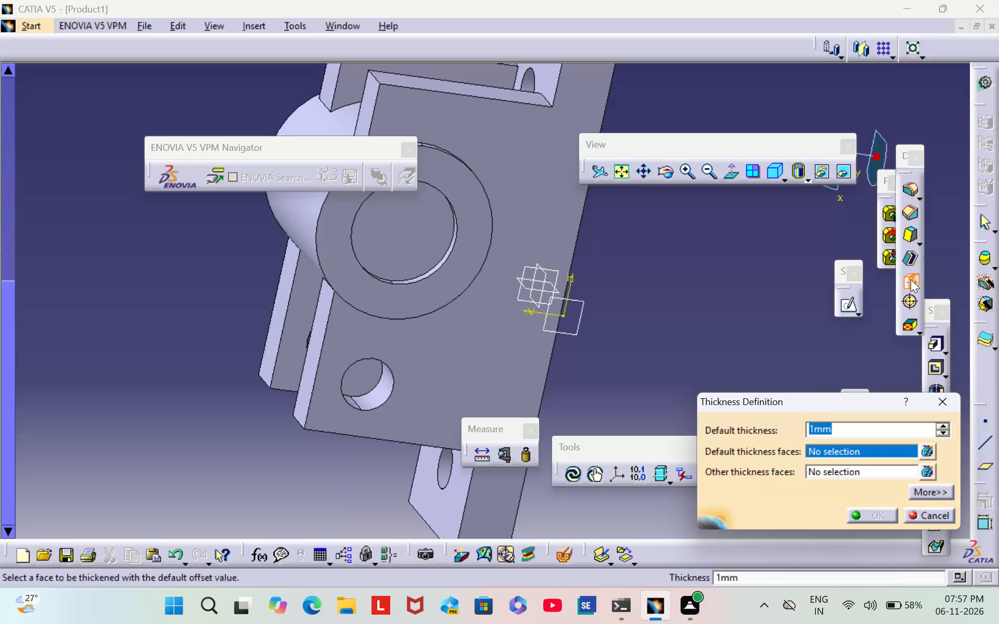
pyautogui.click(955, 399)
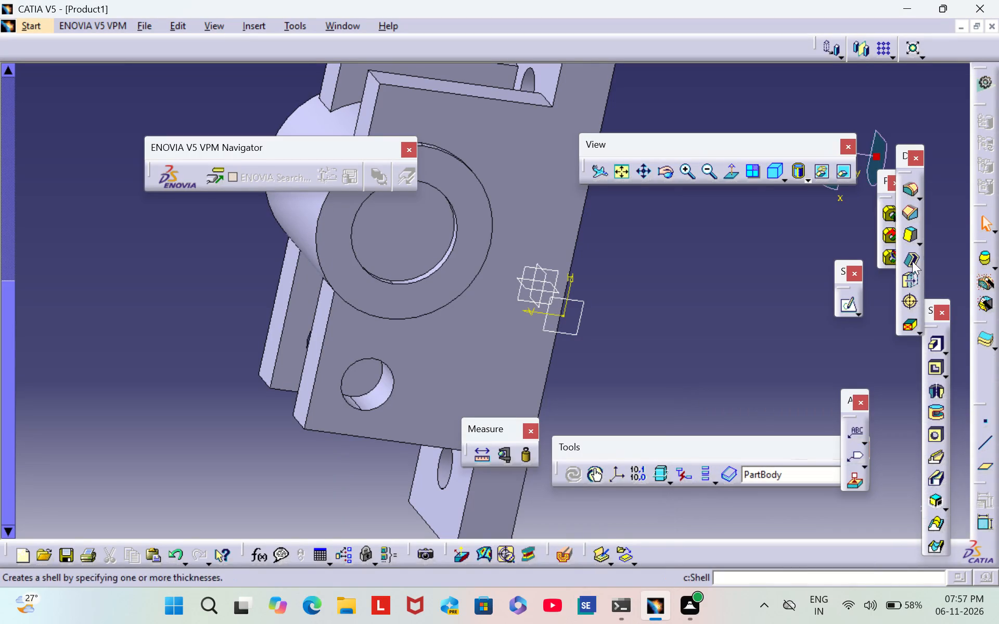
pyautogui.click(908, 257)
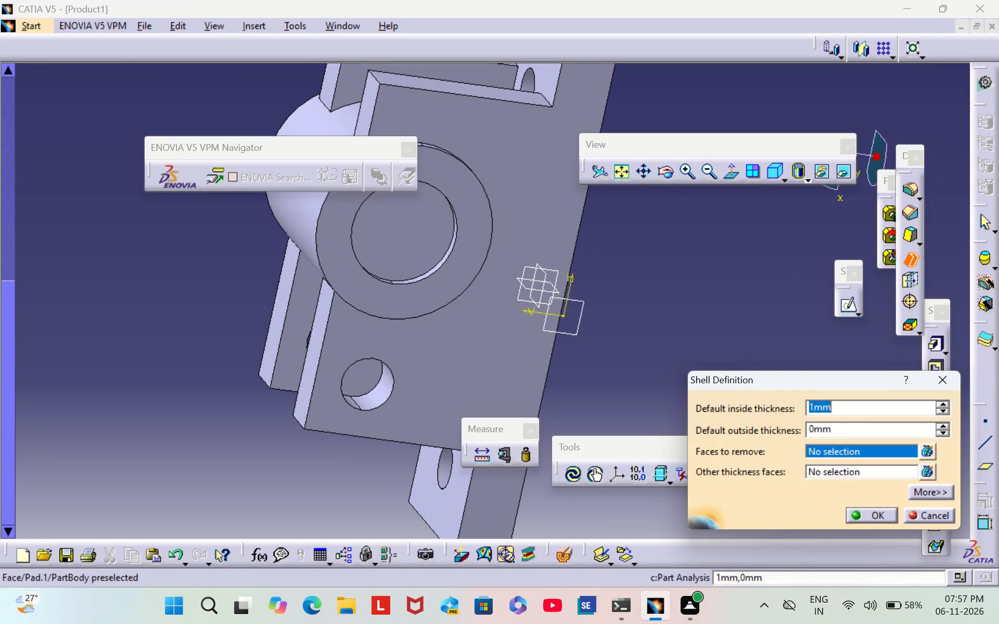
pyautogui.click(406, 231)
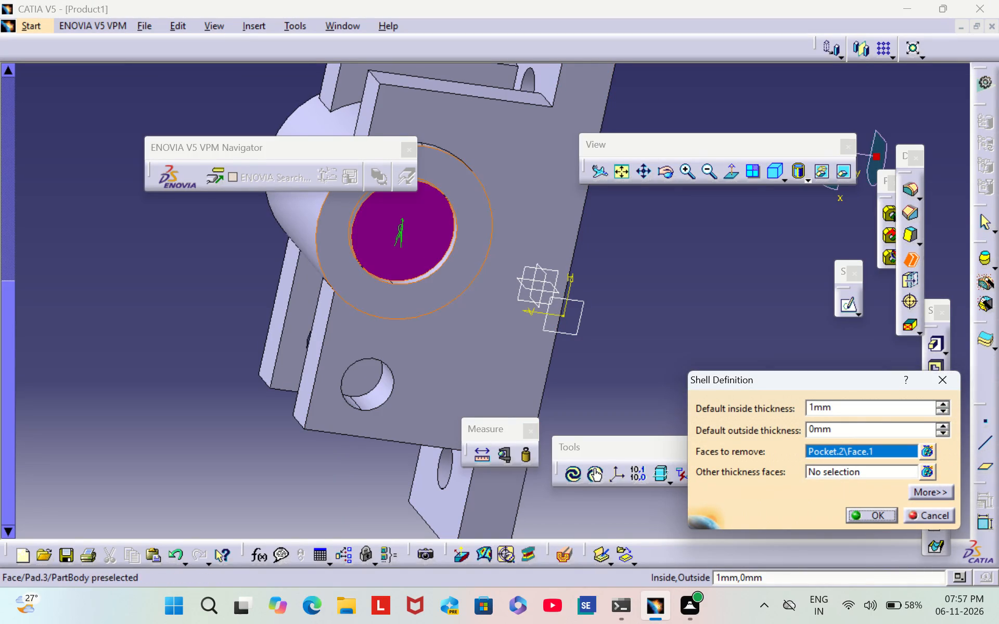
pyautogui.click(418, 253)
pyautogui.click(390, 241)
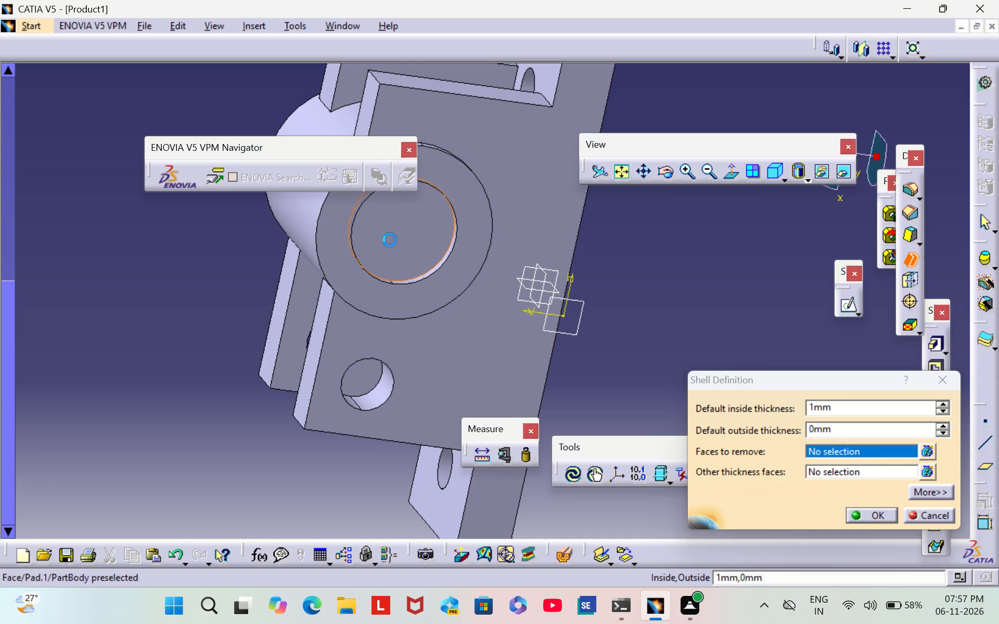
pyautogui.click(882, 513)
pyautogui.click(720, 369)
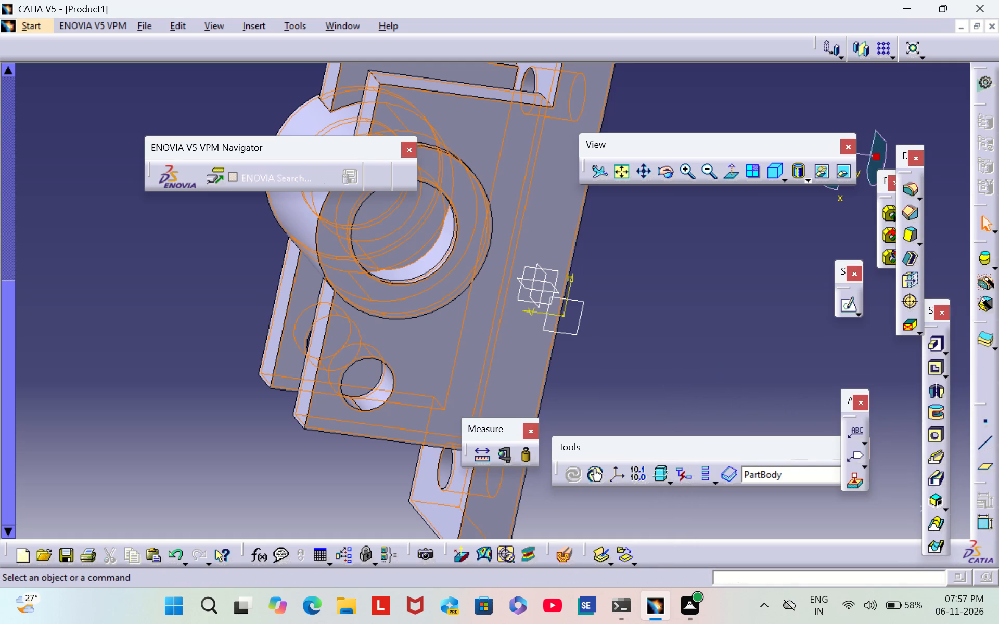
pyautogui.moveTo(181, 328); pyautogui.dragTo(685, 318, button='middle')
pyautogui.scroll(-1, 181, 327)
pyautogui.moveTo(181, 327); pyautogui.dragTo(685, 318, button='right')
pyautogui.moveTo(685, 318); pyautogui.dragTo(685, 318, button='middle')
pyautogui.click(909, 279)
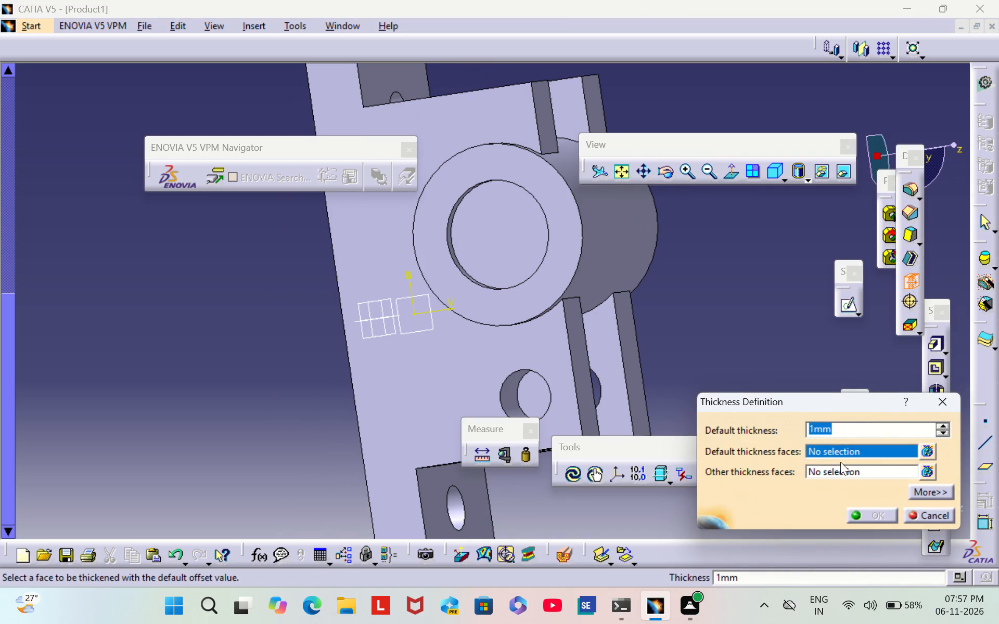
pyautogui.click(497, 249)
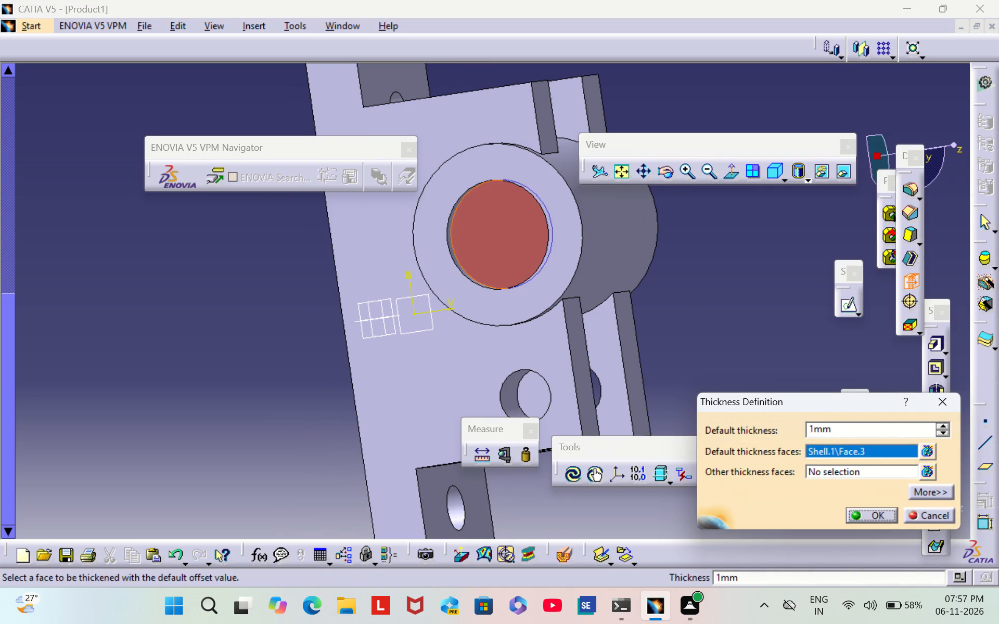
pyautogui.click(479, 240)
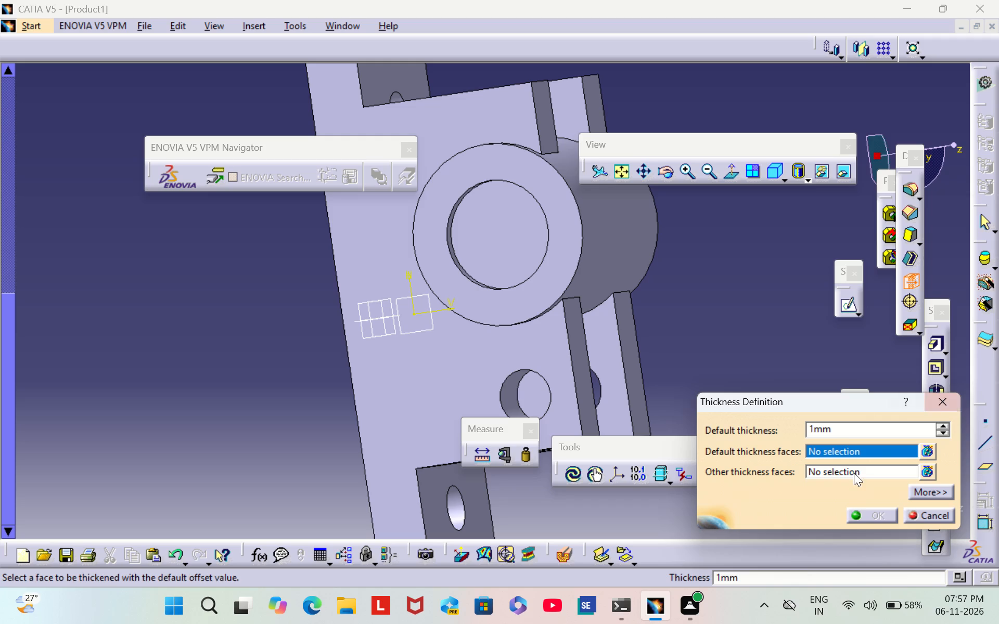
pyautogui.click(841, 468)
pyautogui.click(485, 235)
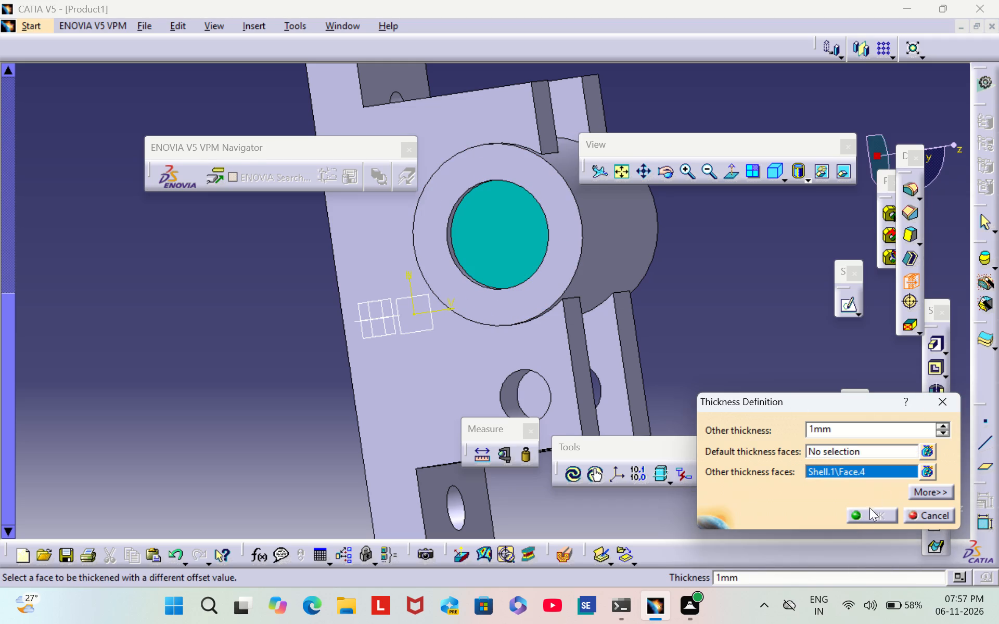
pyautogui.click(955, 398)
# Try a 1 mm inside-thickness Shell removing the circular face closing the bore at the mirrored wall, accepting deactivation with offset surfaces extracted.
pyautogui.moveTo(686, 279); pyautogui.dragTo(574, 328, button='middle')
pyautogui.moveTo(686, 279); pyautogui.dragTo(574, 328, button='right')
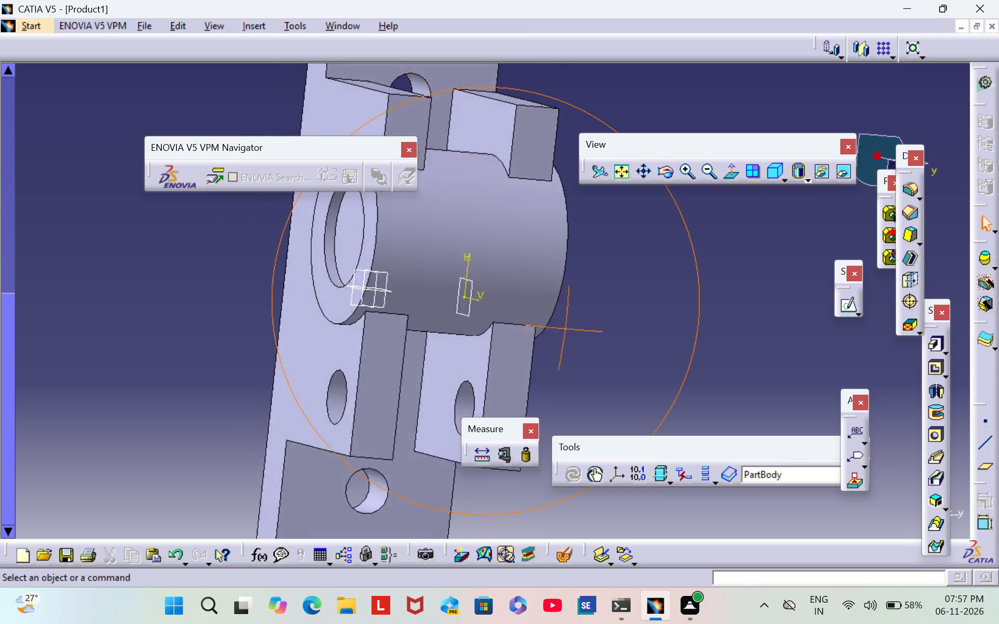
pyautogui.moveTo(574, 328); pyautogui.dragTo(634, 321, button='right')
pyautogui.moveTo(574, 328); pyautogui.dragTo(634, 321, button='middle')
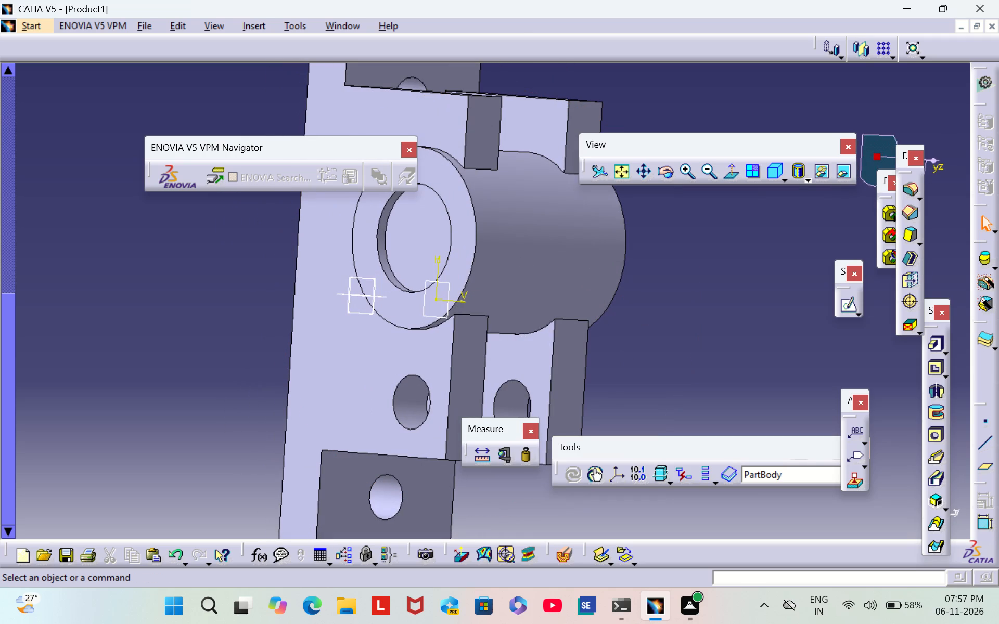
pyautogui.click(908, 253)
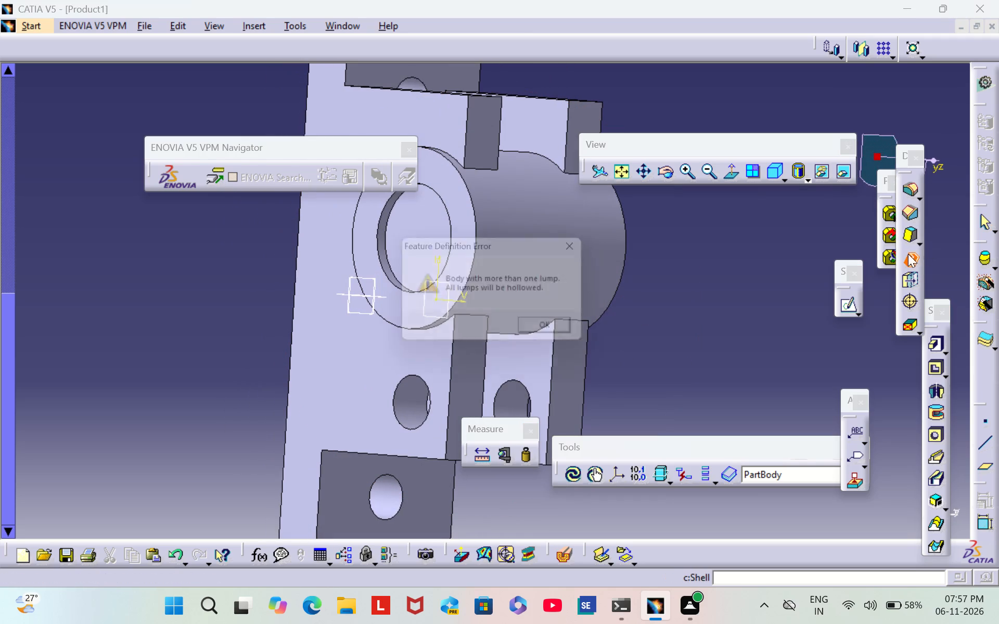
pyautogui.click(581, 245)
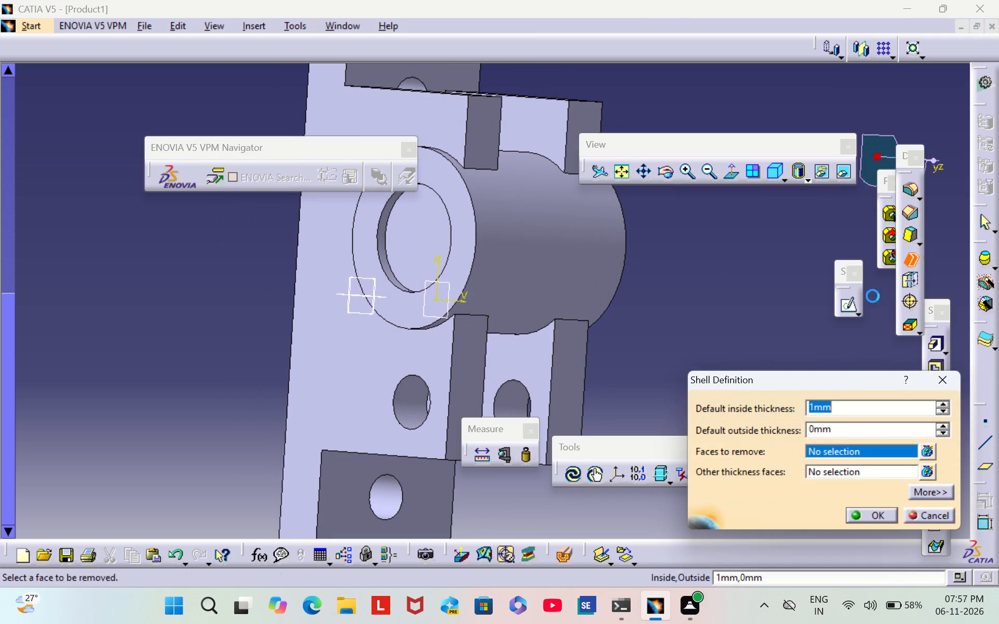
pyautogui.click(832, 445)
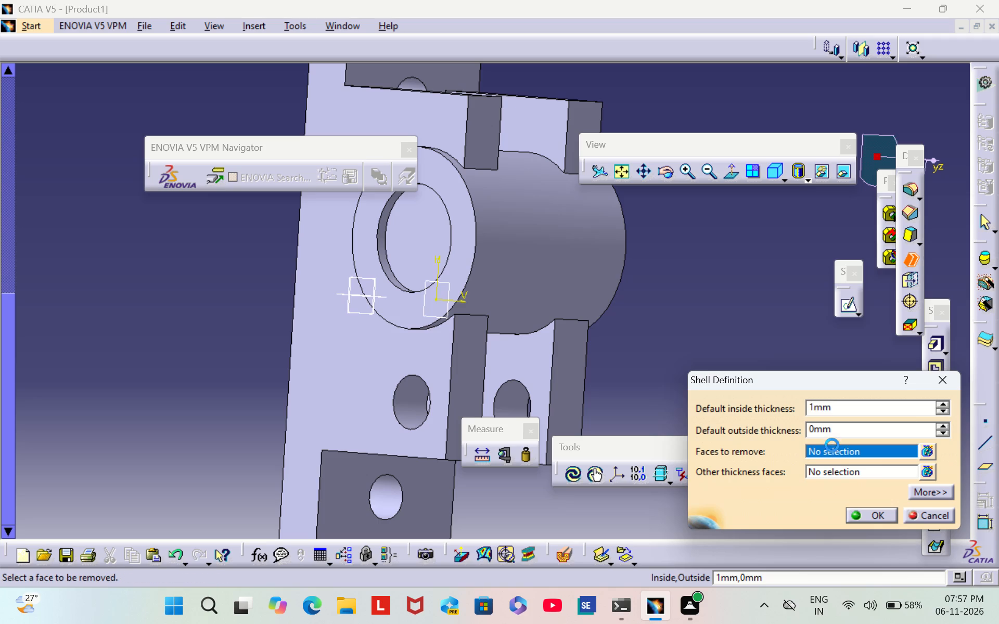
pyautogui.click(829, 448)
pyautogui.click(417, 233)
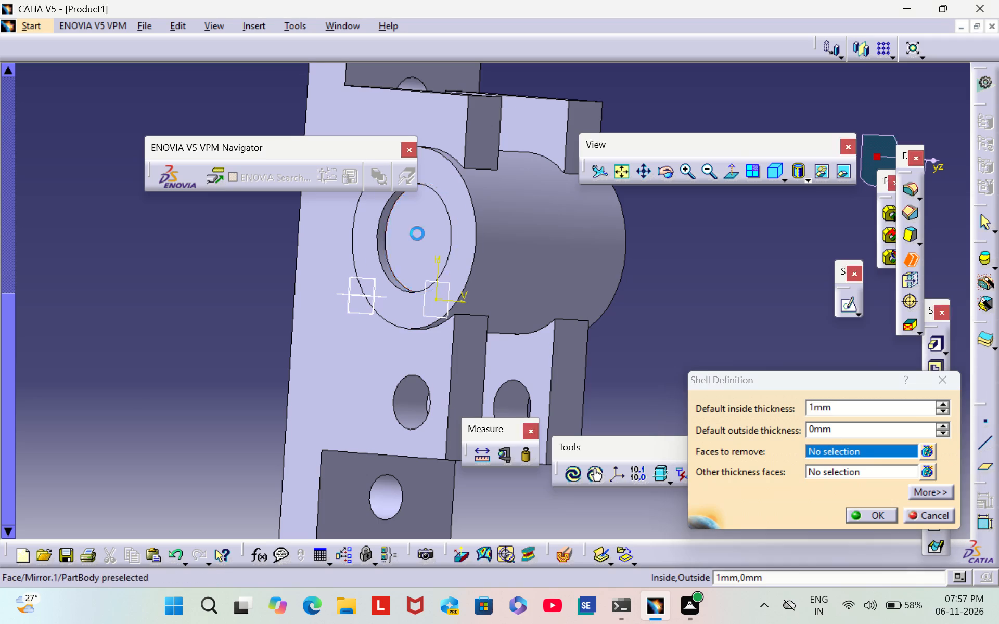
pyautogui.click(875, 518)
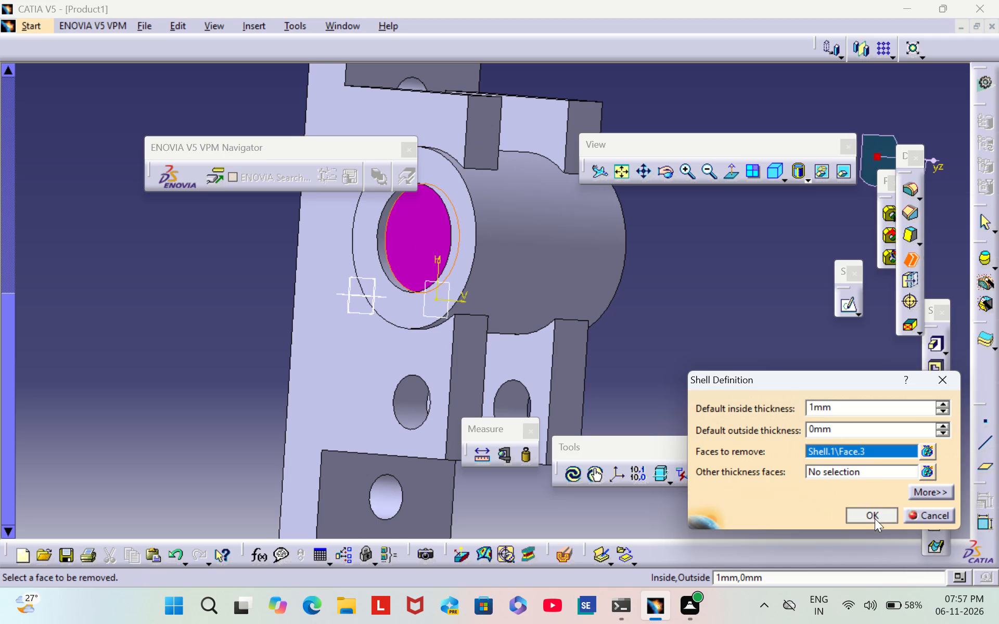
pyautogui.click(614, 343)
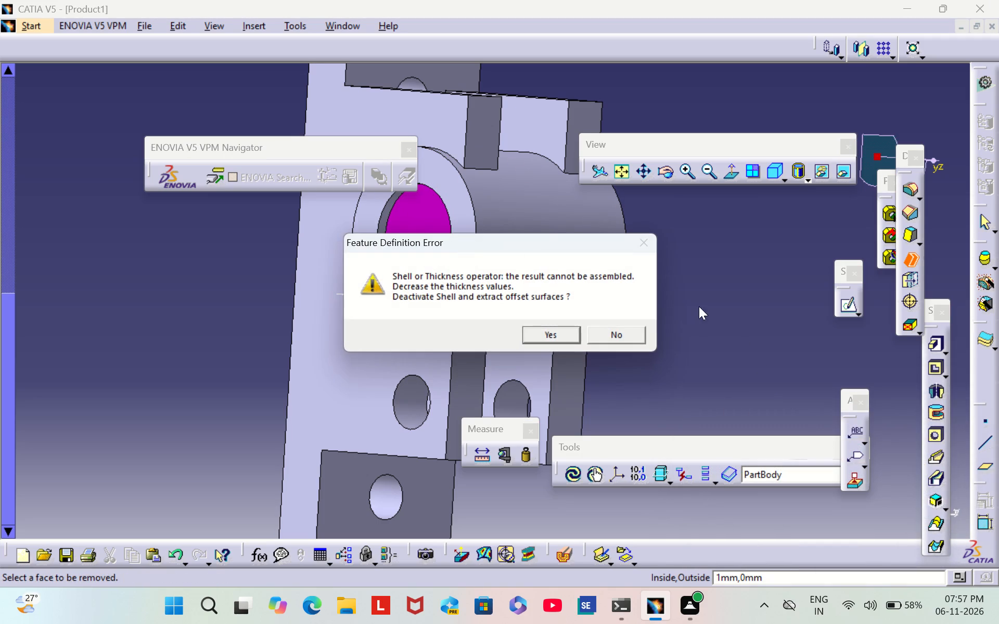
pyautogui.click(575, 330)
pyautogui.click(736, 293)
# Cut an up-to-last Pocket with 0 mm offset from the circular face closing the bore at the mirrored wall, using that face as direction reference.
pyautogui.moveTo(739, 295); pyautogui.dragTo(457, 358, button='middle')
pyautogui.scroll(-1, 739, 295)
pyautogui.moveTo(739, 295); pyautogui.dragTo(457, 358, button='right')
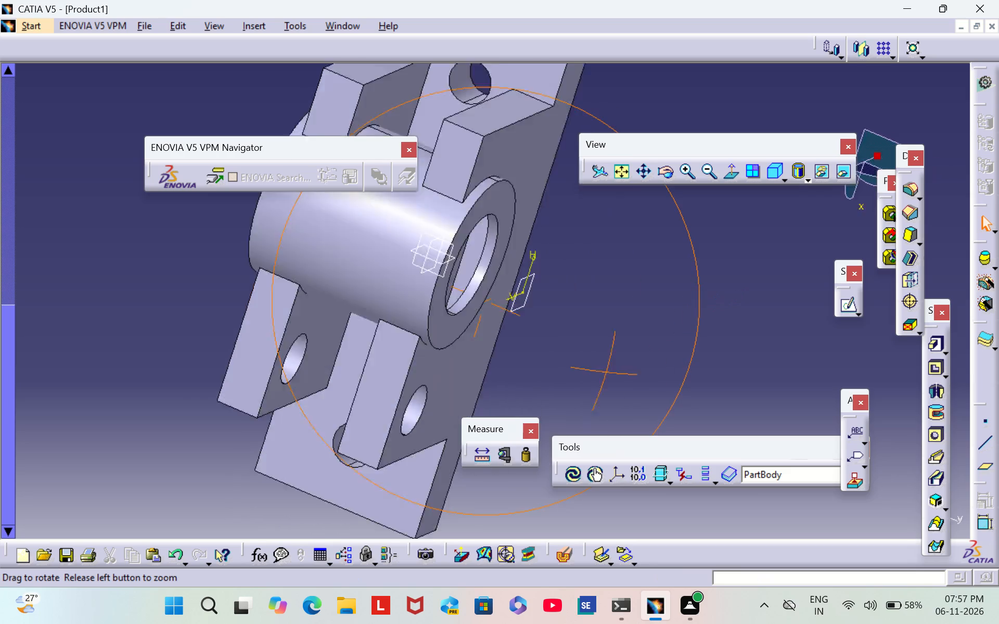
pyautogui.moveTo(457, 358); pyautogui.dragTo(670, 384, button='middle')
pyautogui.moveTo(457, 358); pyautogui.dragTo(670, 384, button='right')
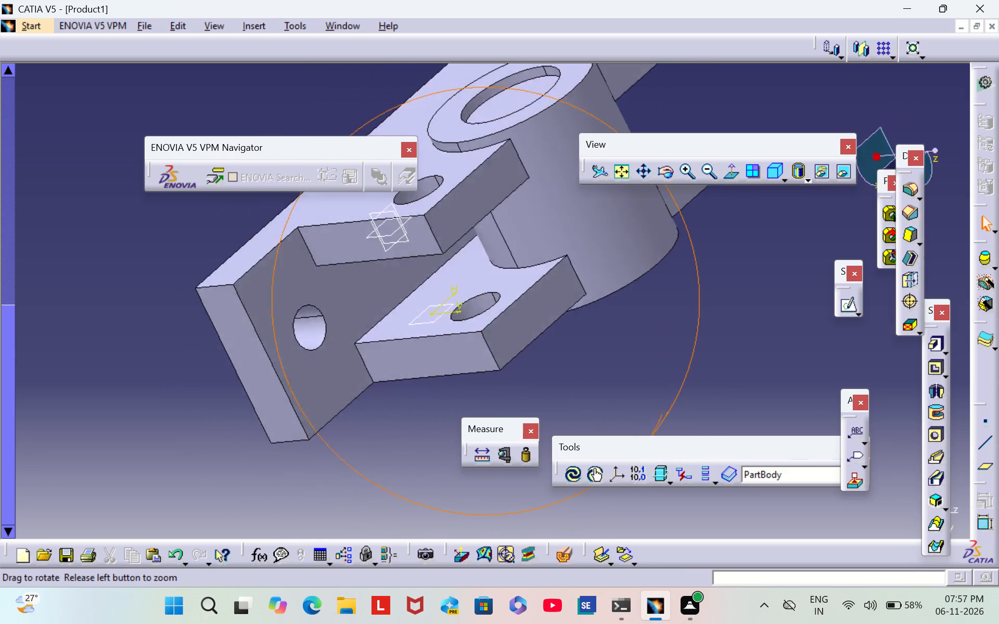
pyautogui.moveTo(670, 384); pyautogui.dragTo(676, 409, button='right')
pyautogui.moveTo(670, 384); pyautogui.dragTo(676, 409, button='middle')
pyautogui.moveTo(786, 280); pyautogui.dragTo(780, 475, button='middle')
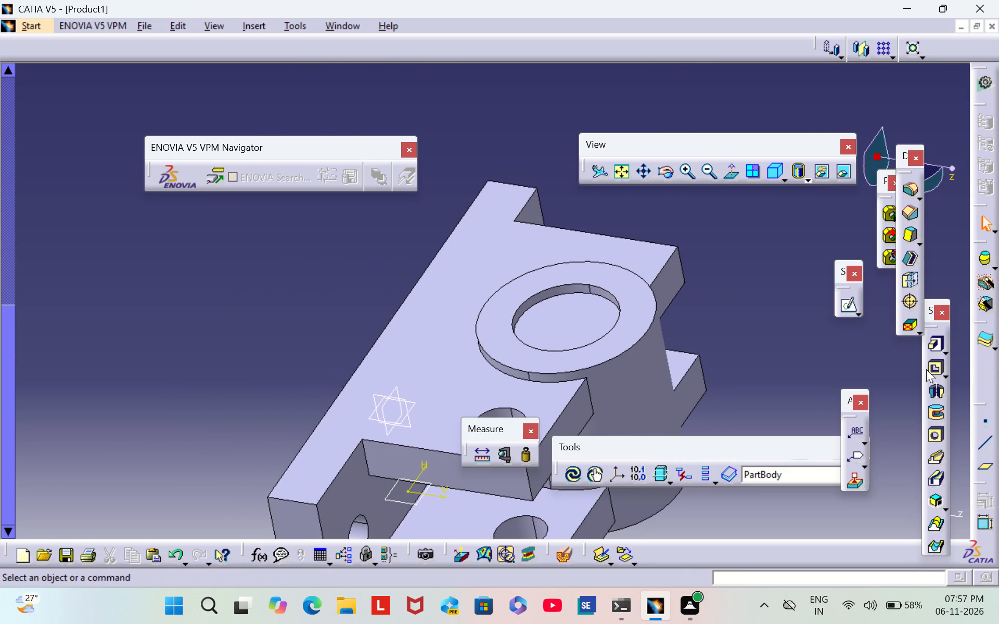
pyautogui.click(928, 370)
pyautogui.click(560, 319)
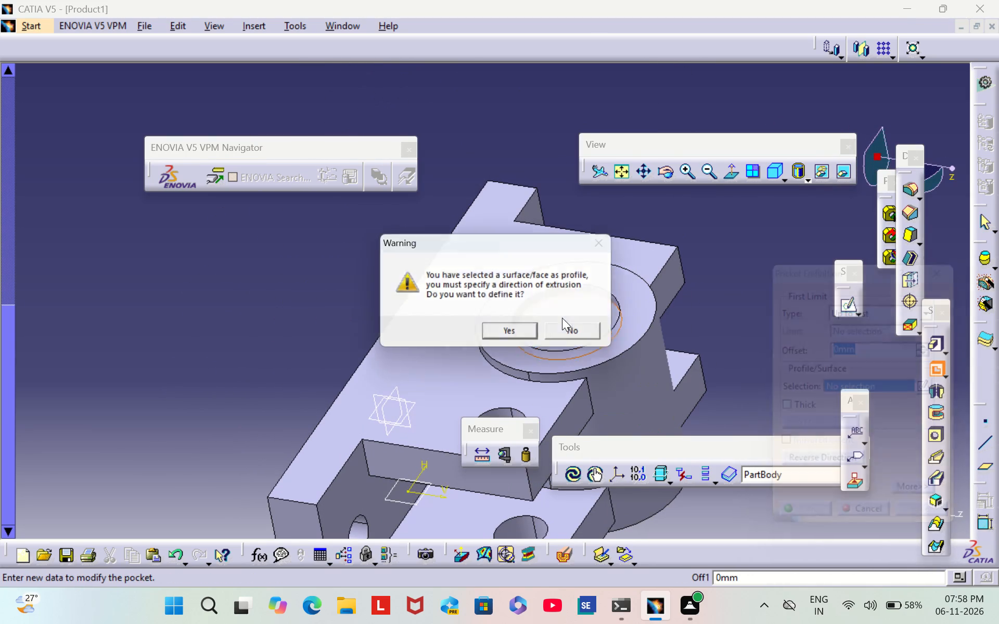
pyautogui.click(508, 339)
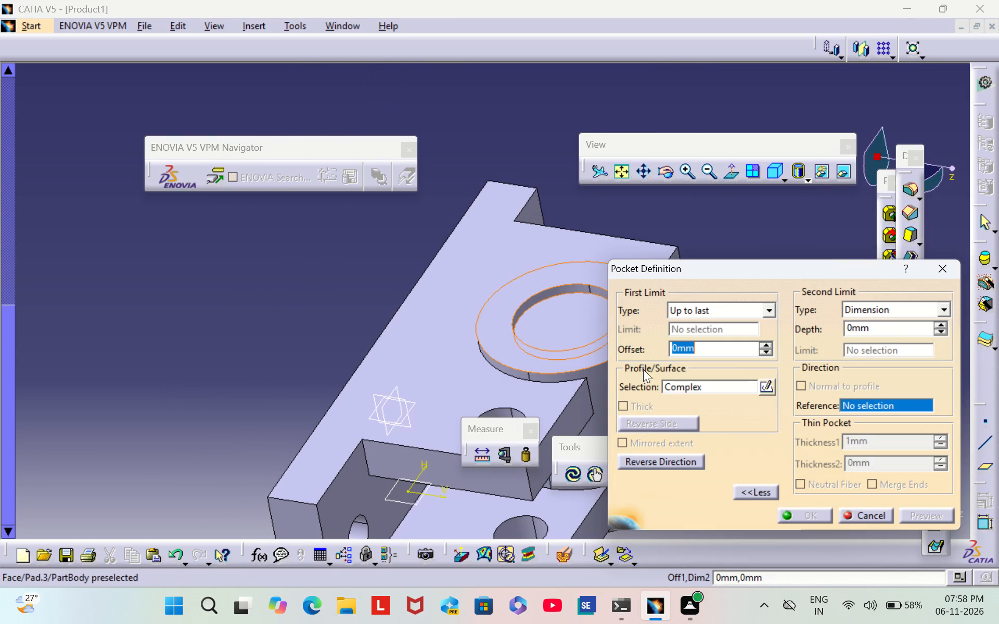
pyautogui.click(576, 320)
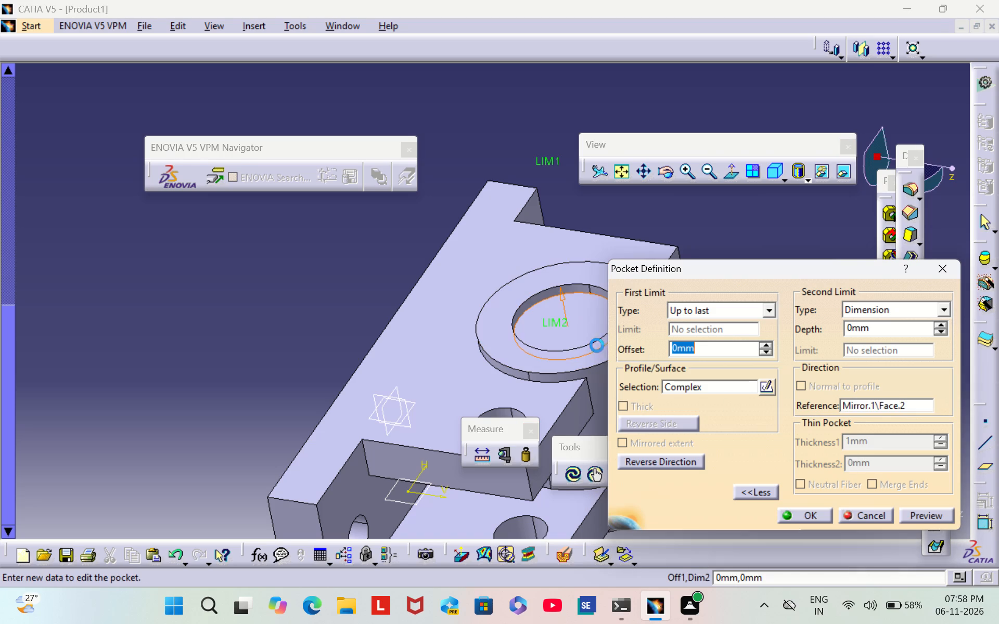
pyautogui.click(801, 516)
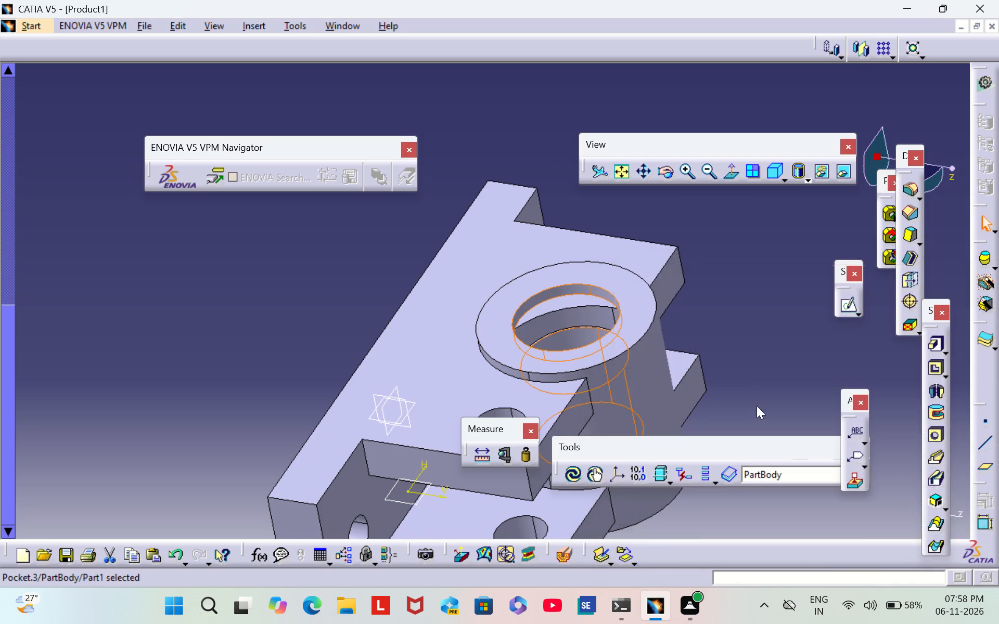
pyautogui.click(738, 361)
# Examine the cylinder's bore from both ends to check how far the opening passes through.
pyautogui.scroll(-1, 784, 335)
pyautogui.moveTo(784, 335); pyautogui.dragTo(496, 296, button='middle')
pyautogui.moveTo(779, 331); pyautogui.dragTo(496, 296, button='right')
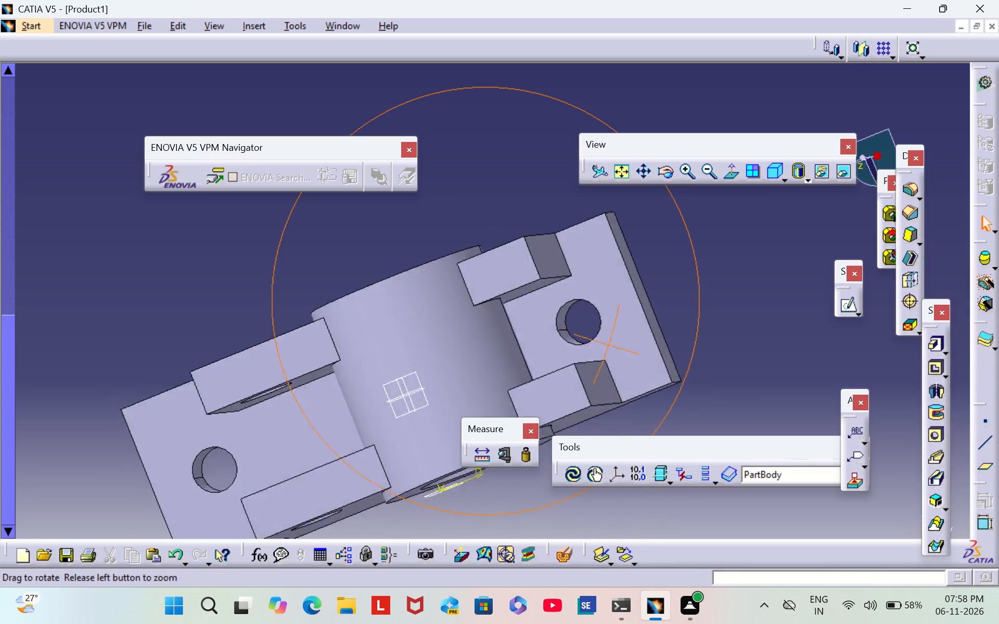
pyautogui.moveTo(496, 296); pyautogui.dragTo(460, 530, button='middle')
pyautogui.moveTo(496, 296); pyautogui.dragTo(460, 530, button='right')
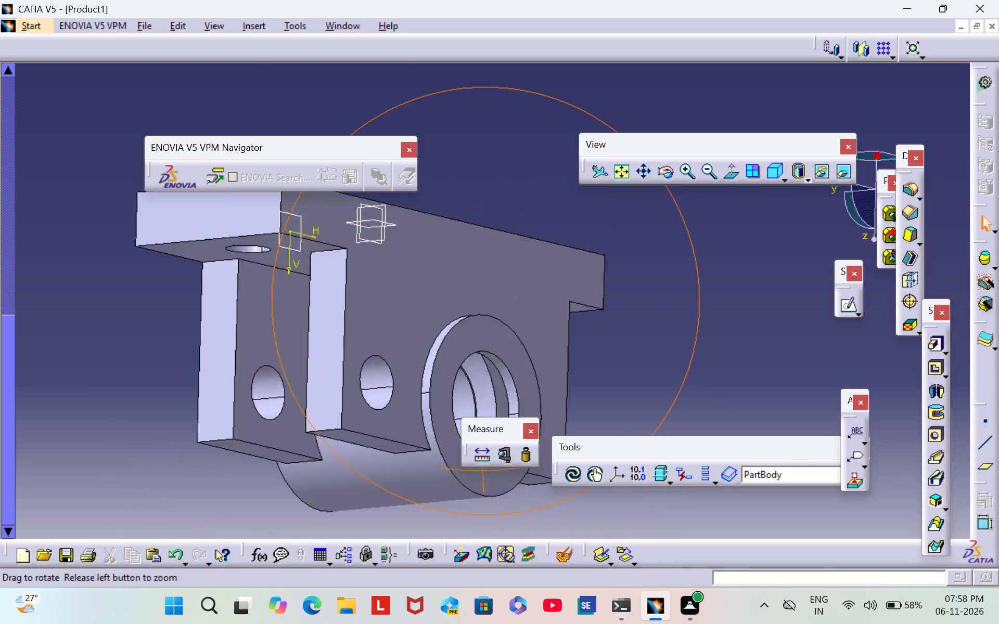
pyautogui.moveTo(460, 530); pyautogui.dragTo(578, 371, button='middle')
pyautogui.moveTo(460, 530); pyautogui.dragTo(578, 371, button='right')
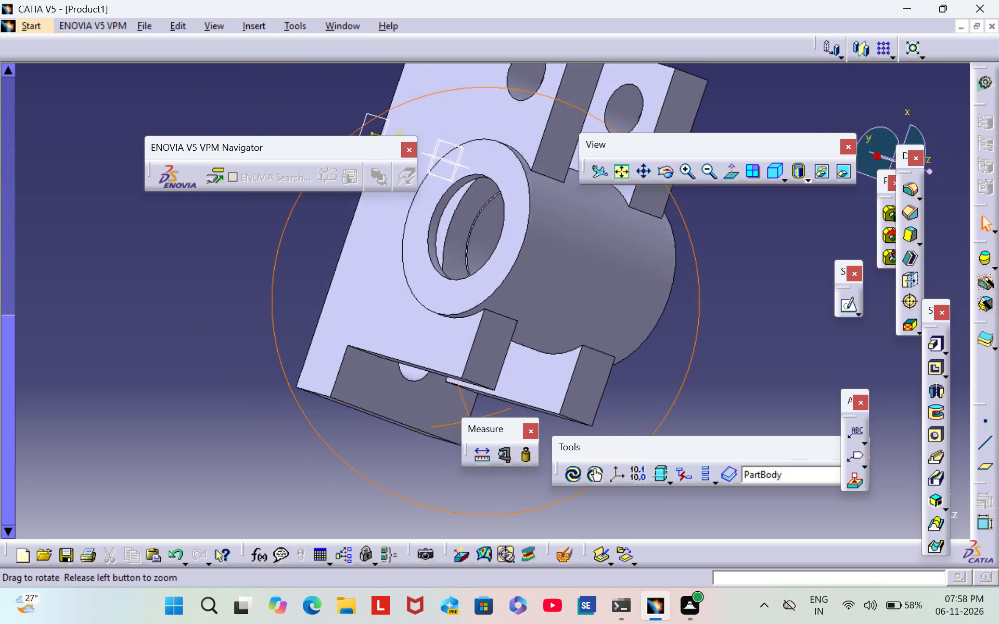
pyautogui.moveTo(578, 371); pyautogui.dragTo(302, 207, button='middle')
pyautogui.moveTo(578, 371); pyautogui.dragTo(302, 207, button='right')
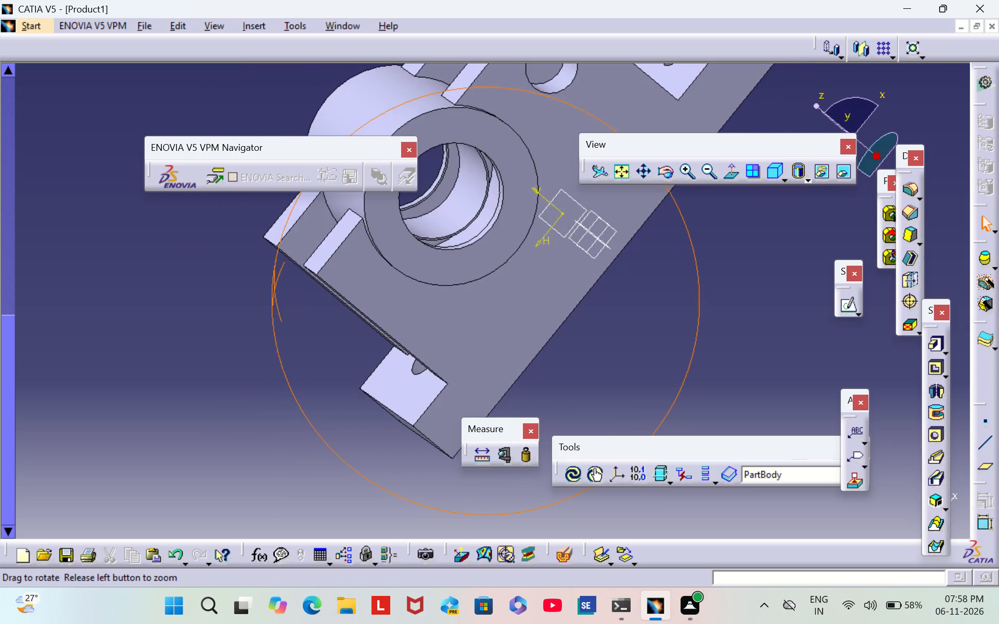
pyautogui.moveTo(302, 207); pyautogui.dragTo(313, 226, button='right')
pyautogui.moveTo(302, 207); pyautogui.dragTo(313, 226, button='middle')
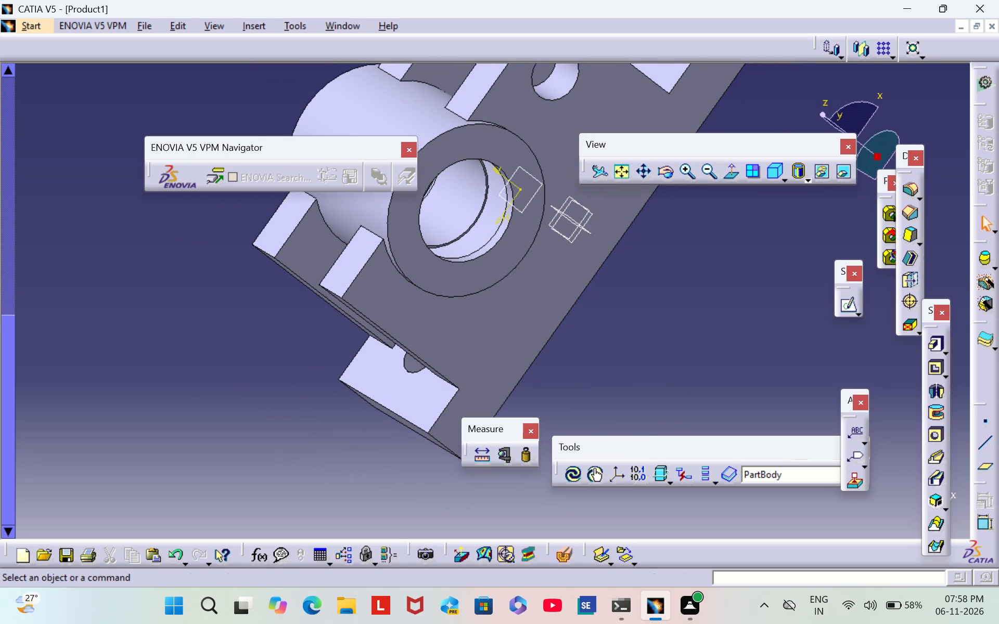
# Examine the bore's interior and the bracket's end from several angles to find what still narrows the opening.
pyautogui.moveTo(274, 392); pyautogui.dragTo(277, 434, button='middle')
pyautogui.scroll(-1, 274, 392)
pyautogui.moveTo(273, 391); pyautogui.dragTo(277, 434, button='right')
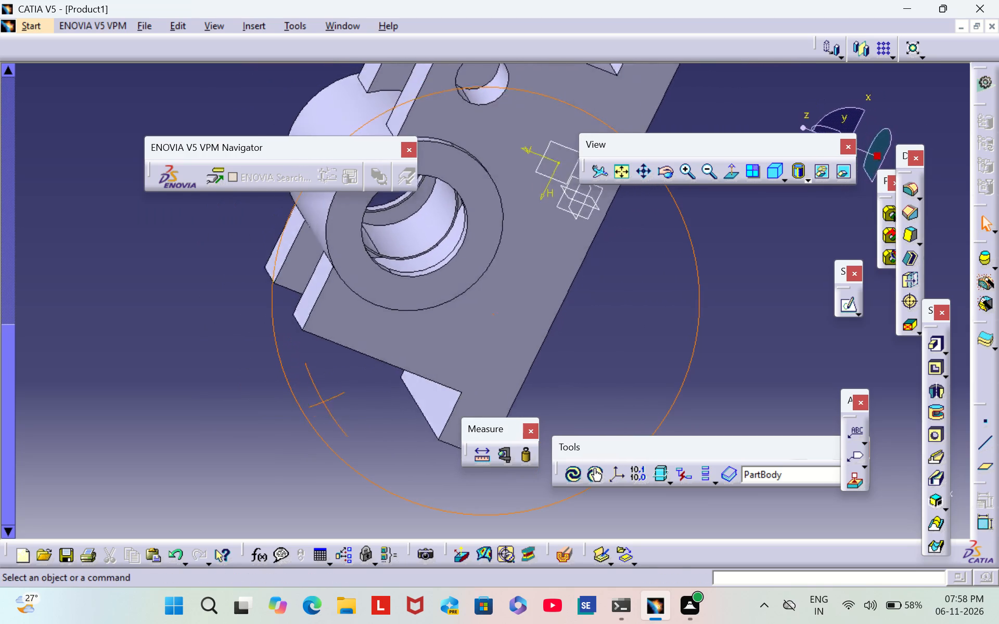
pyautogui.moveTo(277, 434); pyautogui.dragTo(221, 506, button='middle')
pyautogui.moveTo(277, 434); pyautogui.dragTo(221, 506, button='right')
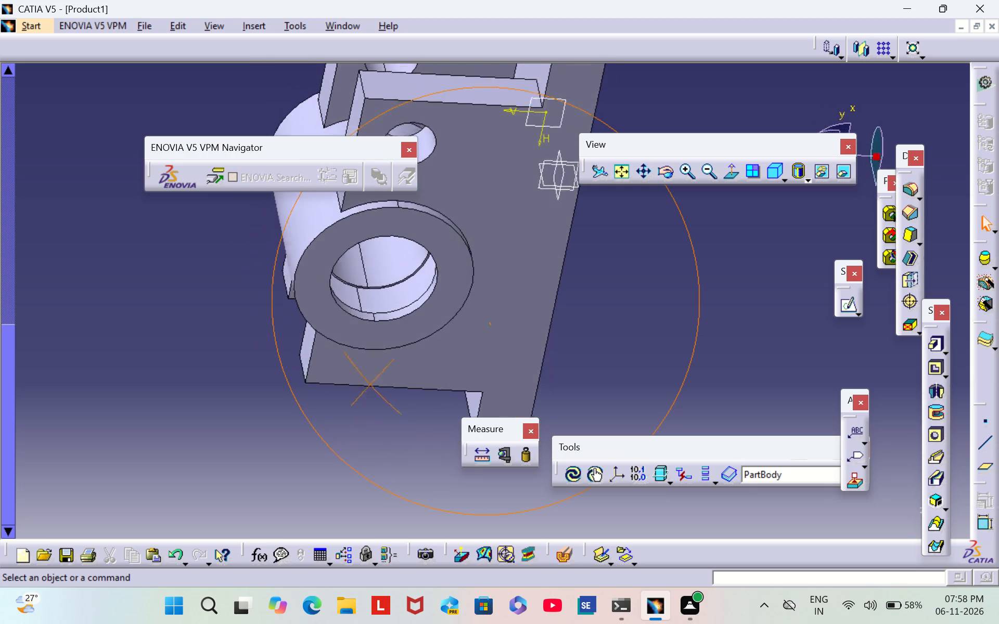
pyautogui.moveTo(221, 506); pyautogui.dragTo(378, 393, button='middle')
pyautogui.moveTo(221, 506); pyautogui.dragTo(378, 393, button='right')
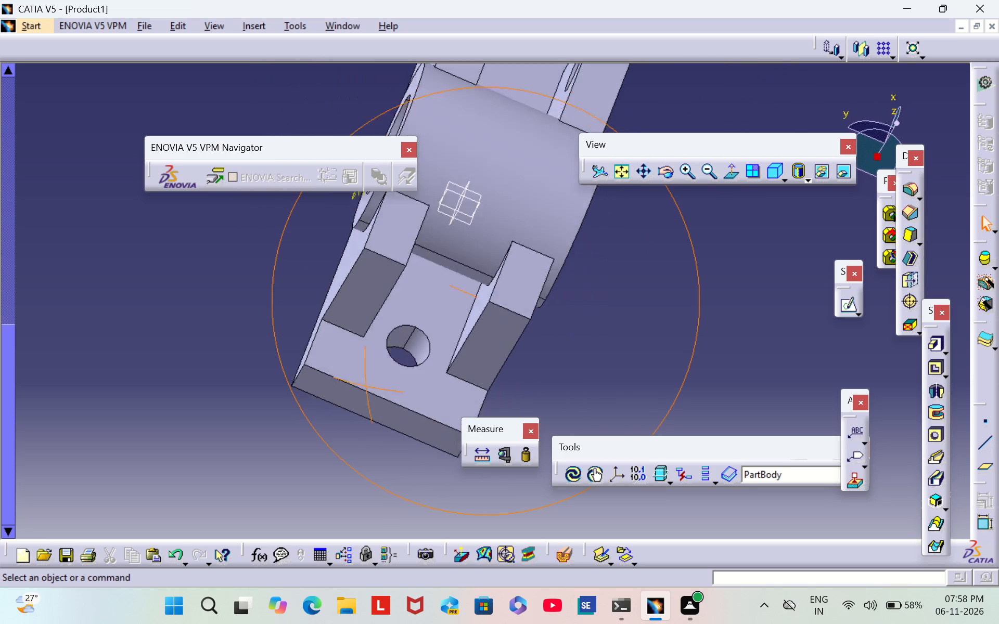
pyautogui.moveTo(378, 393); pyautogui.dragTo(323, 156, button='right')
pyautogui.moveTo(378, 393); pyautogui.dragTo(323, 156, button='middle')
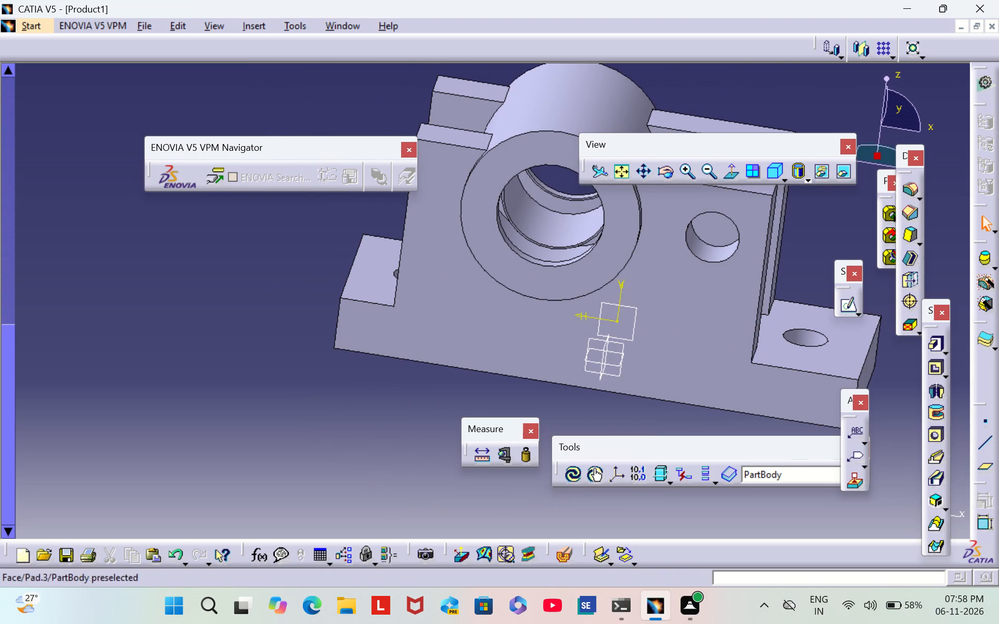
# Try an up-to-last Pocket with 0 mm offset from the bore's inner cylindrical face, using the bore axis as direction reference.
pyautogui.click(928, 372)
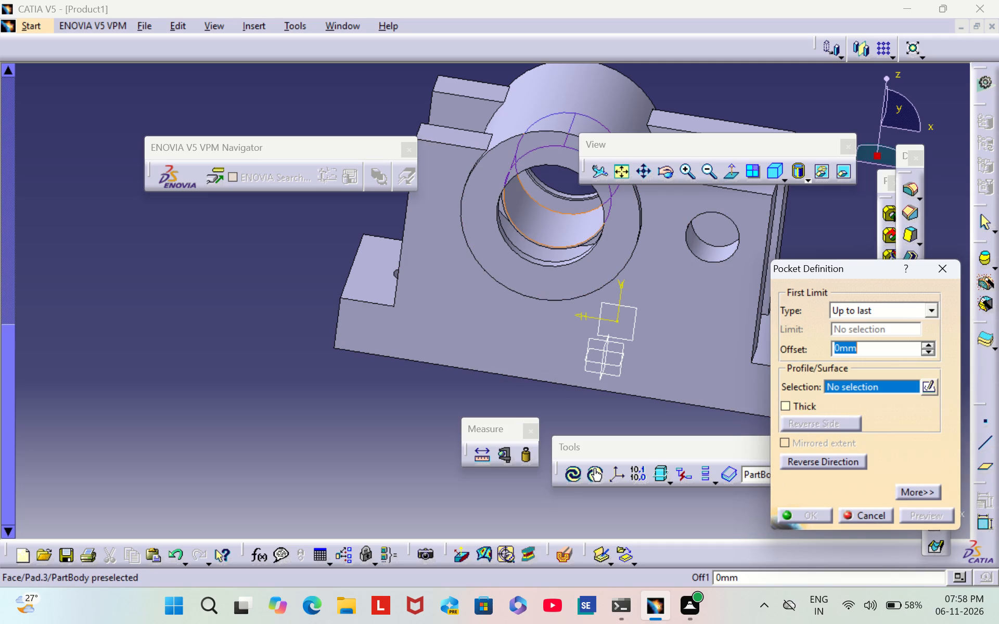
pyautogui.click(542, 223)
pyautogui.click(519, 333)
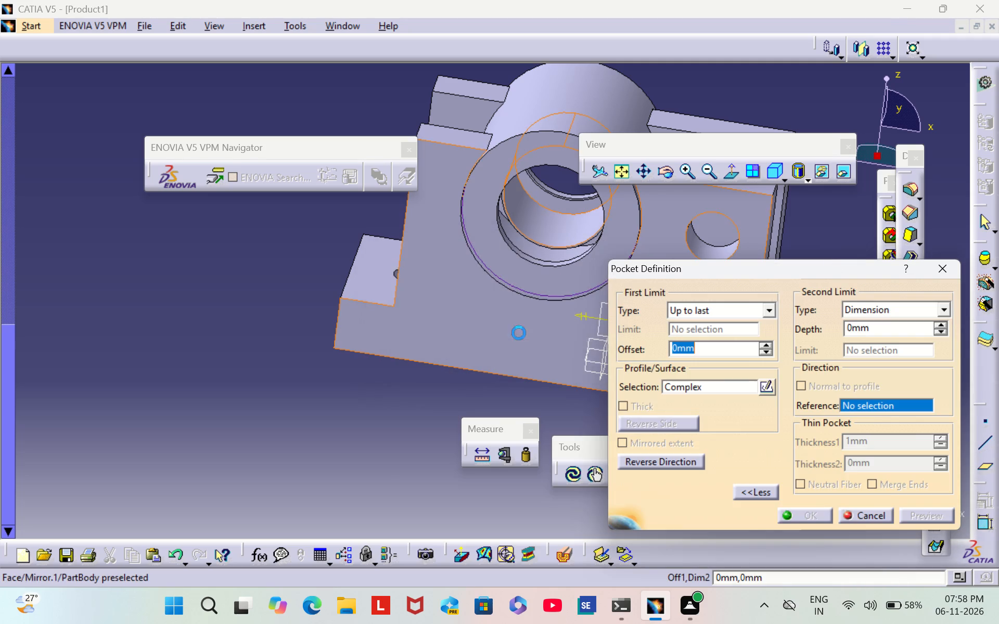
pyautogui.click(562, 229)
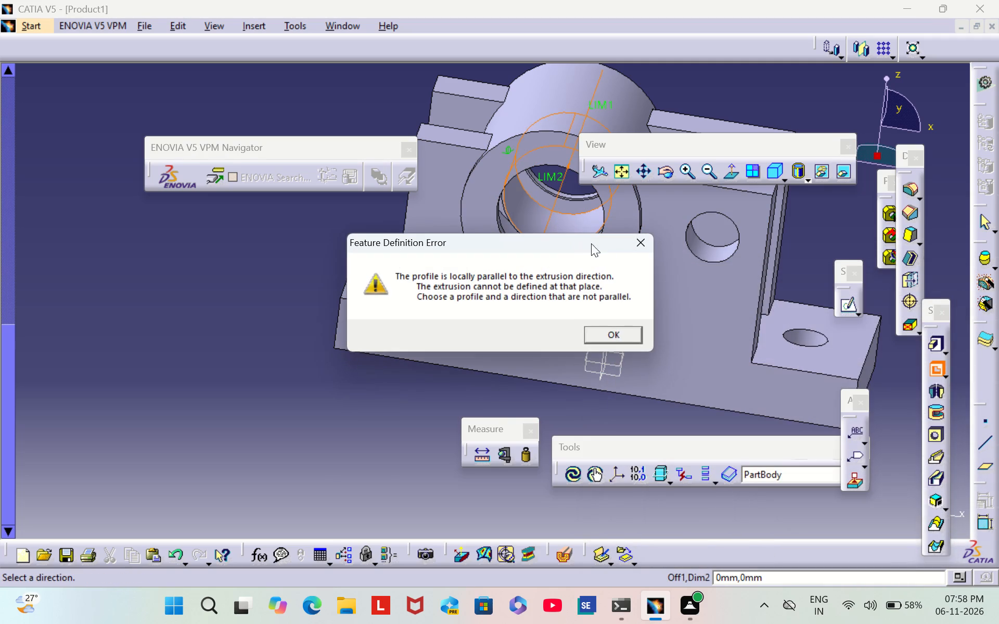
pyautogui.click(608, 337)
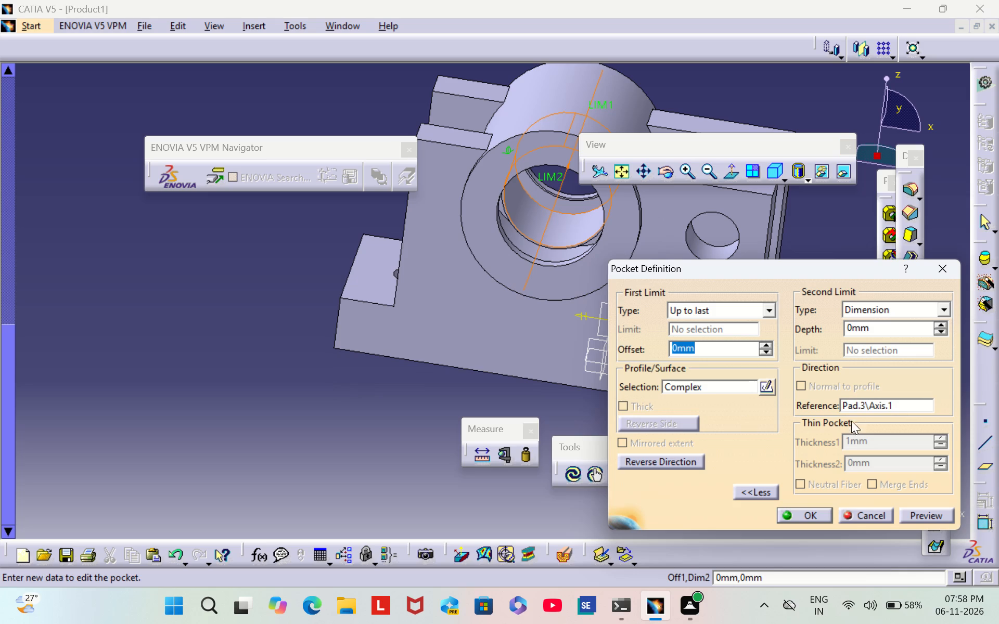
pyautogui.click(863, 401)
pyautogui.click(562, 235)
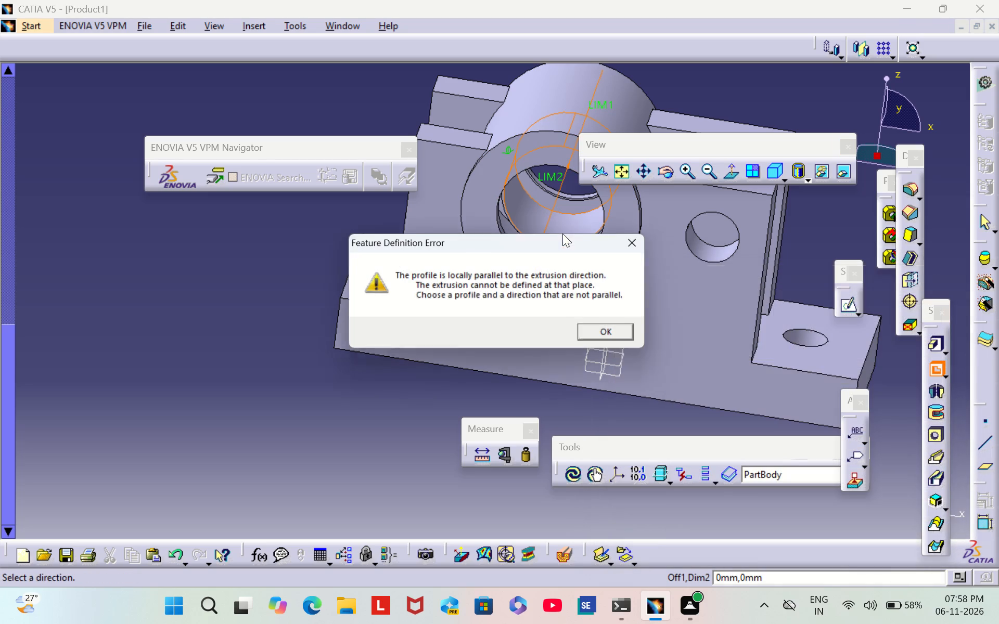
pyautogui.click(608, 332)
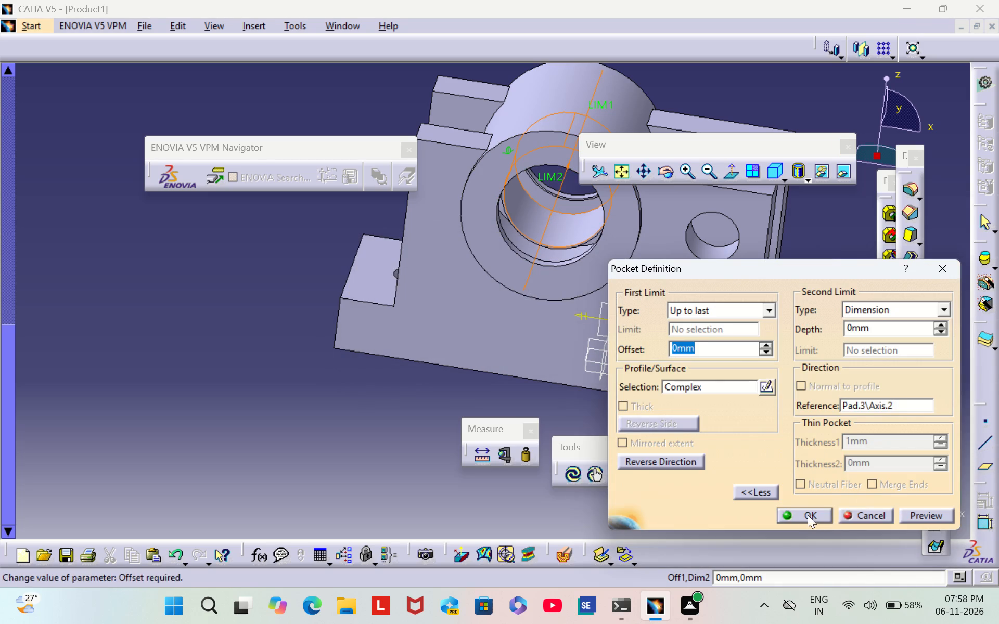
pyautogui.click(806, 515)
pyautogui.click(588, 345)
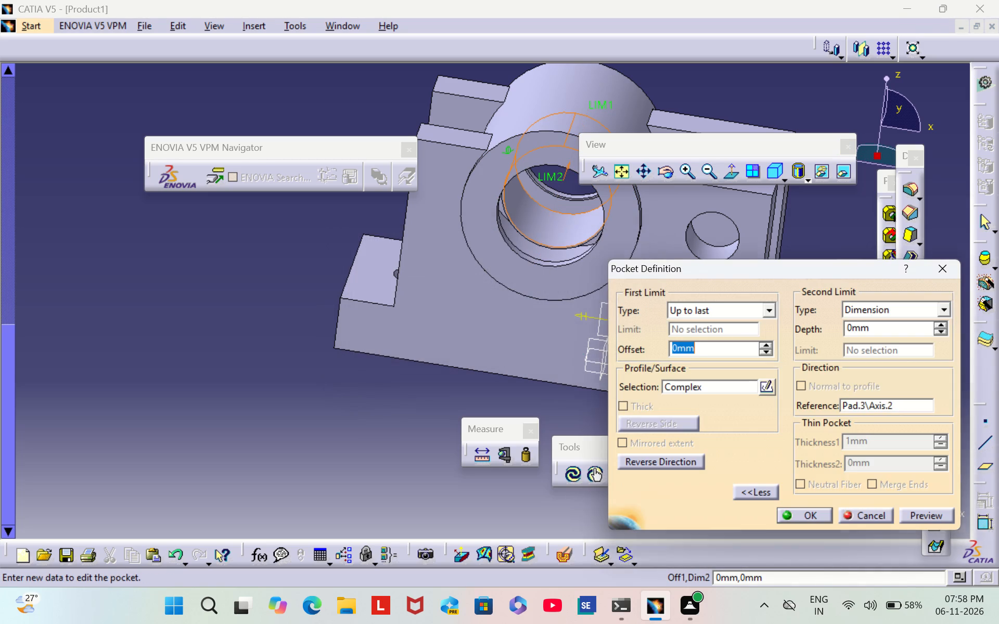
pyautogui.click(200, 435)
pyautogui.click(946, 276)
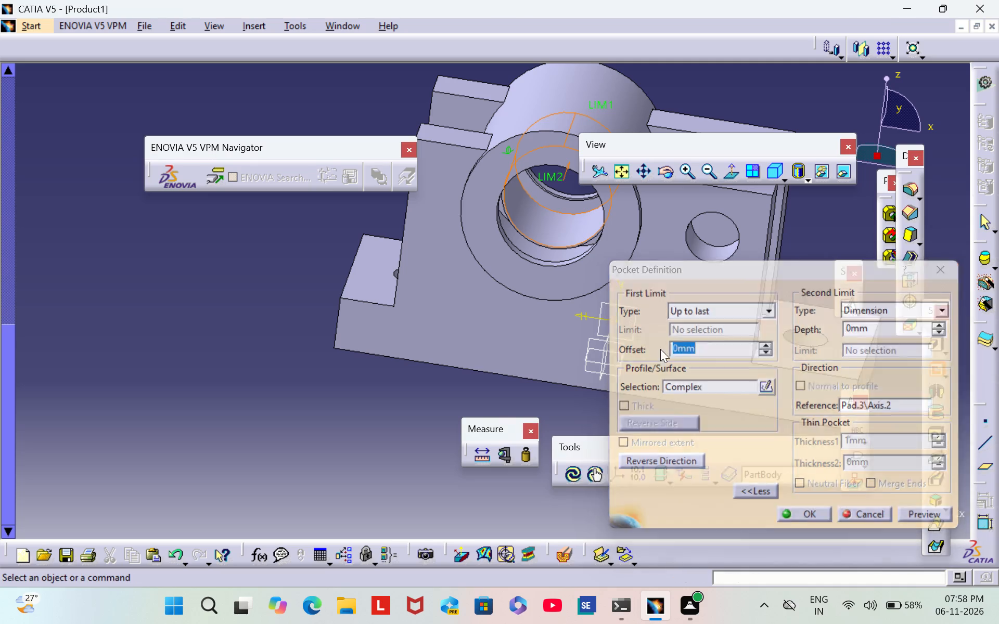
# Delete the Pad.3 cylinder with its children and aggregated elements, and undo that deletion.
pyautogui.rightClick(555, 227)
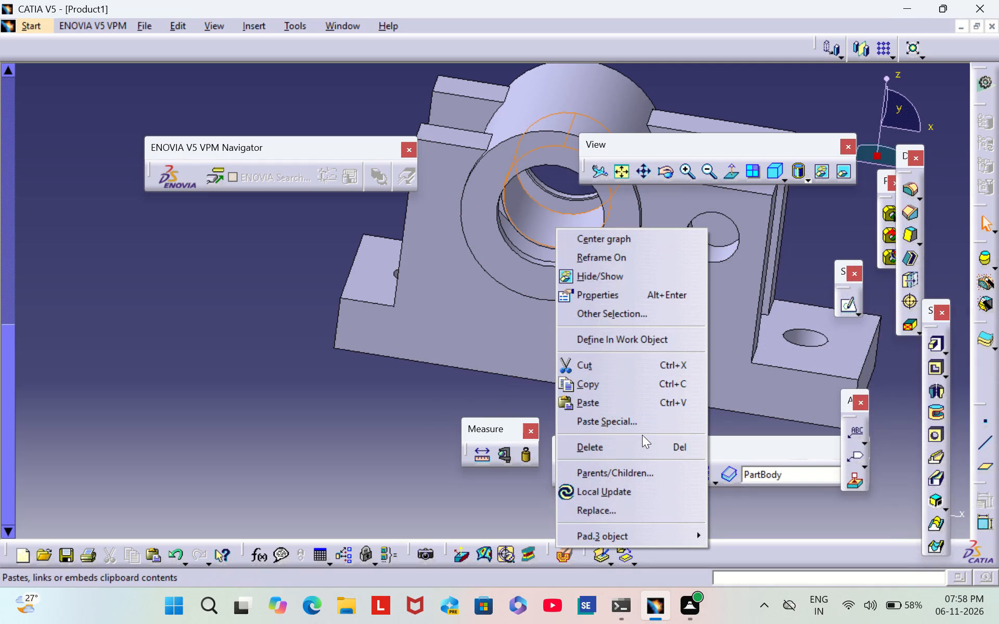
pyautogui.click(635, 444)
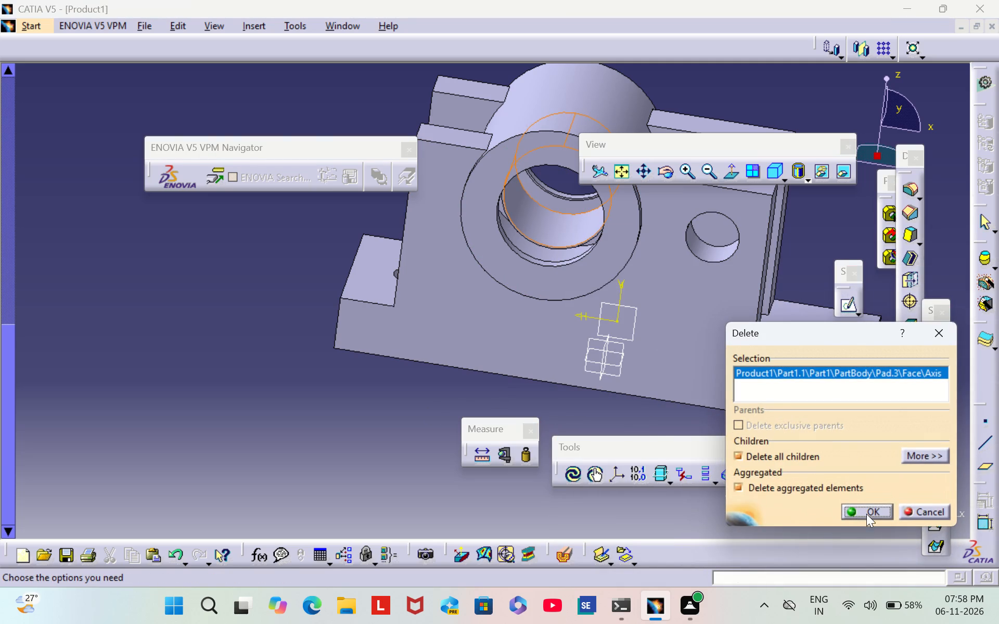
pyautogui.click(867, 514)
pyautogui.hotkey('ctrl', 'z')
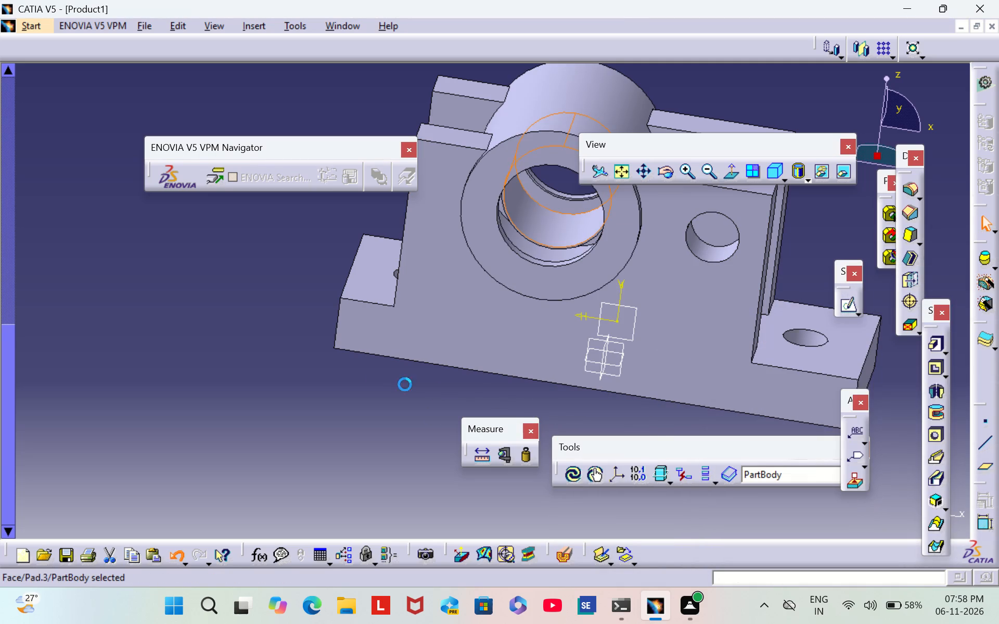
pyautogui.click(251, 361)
# Examine the bracket's walls, cylinder and bore from both ends.
pyautogui.moveTo(213, 319); pyautogui.dragTo(508, 349, button='middle')
pyautogui.scroll(-1, 213, 318)
pyautogui.moveTo(225, 327); pyautogui.dragTo(508, 349, button='right')
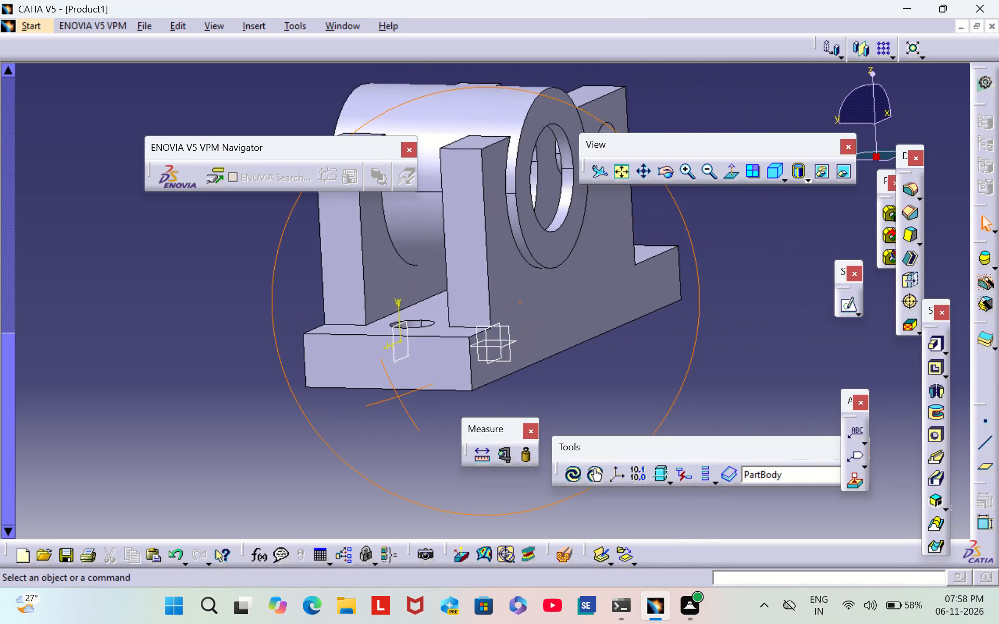
pyautogui.moveTo(508, 349); pyautogui.dragTo(474, 415, button='middle')
pyautogui.moveTo(508, 349); pyautogui.dragTo(429, 340, button='right')
pyautogui.moveTo(472, 415); pyautogui.dragTo(429, 340, button='middle')
pyautogui.moveTo(648, 311); pyautogui.dragTo(629, 414, button='middle')
pyautogui.moveTo(144, 357); pyautogui.dragTo(427, 434, button='middle')
pyautogui.scroll(-1, 144, 357)
pyautogui.moveTo(150, 367); pyautogui.dragTo(427, 434, button='right')
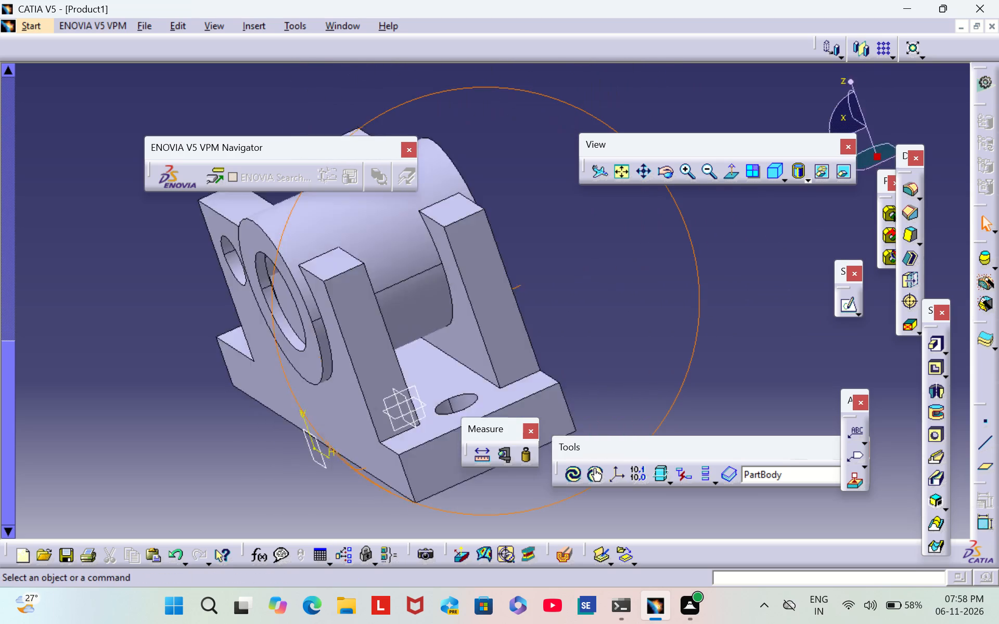
pyautogui.moveTo(427, 434); pyautogui.dragTo(645, 359, button='right')
pyautogui.moveTo(427, 434); pyautogui.dragTo(646, 363, button='middle')
pyautogui.moveTo(117, 422); pyautogui.dragTo(118, 420, button='middle')
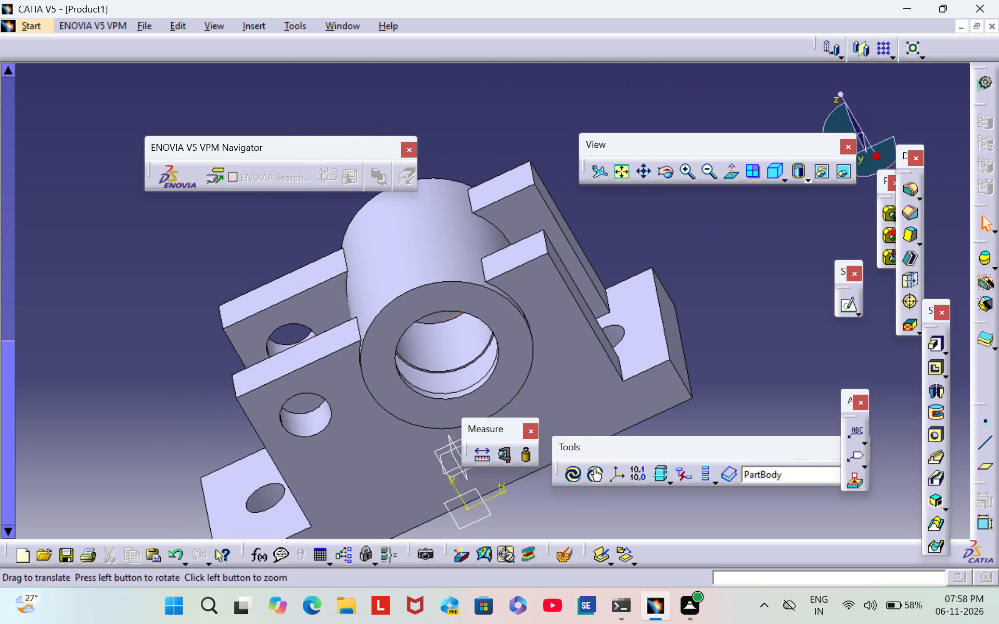
pyautogui.moveTo(118, 420); pyautogui.dragTo(199, 288, button='middle')
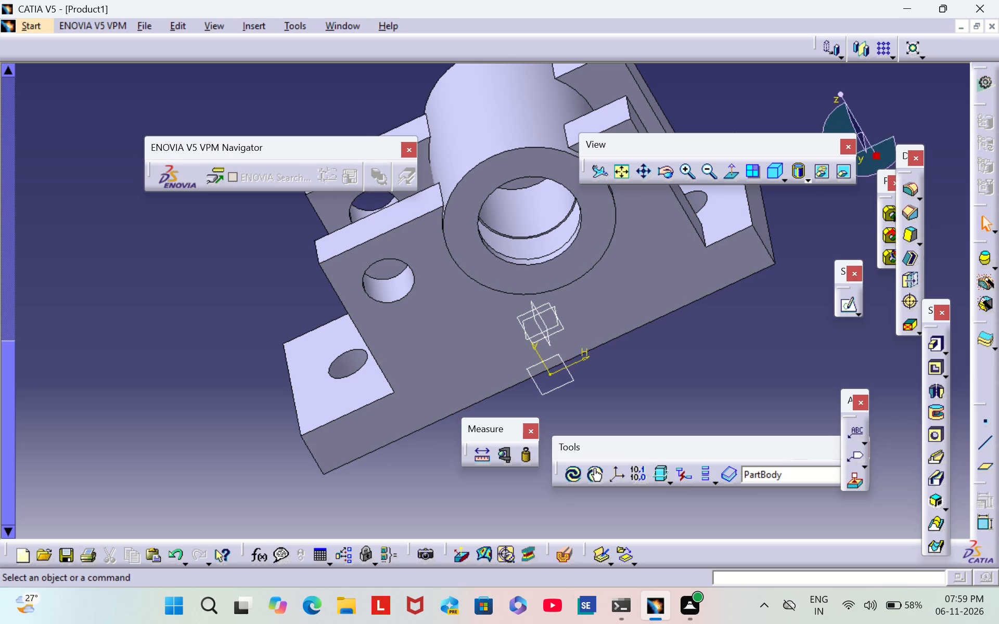
# Fillet the original wall's outer top edge beside its hole with a 30 mm radius, leaving the broken extracted geometry unedited.
pyautogui.click(906, 193)
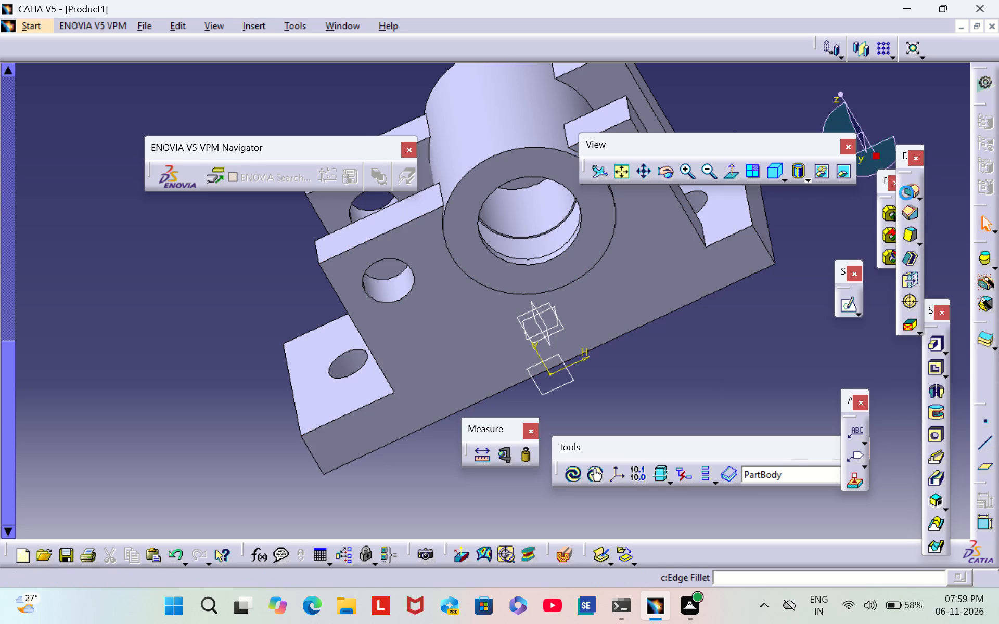
pyautogui.moveTo(272, 284); pyautogui.dragTo(401, 294, button='middle')
pyautogui.scroll(-1, 272, 283)
pyautogui.moveTo(273, 283); pyautogui.dragTo(401, 294, button='right')
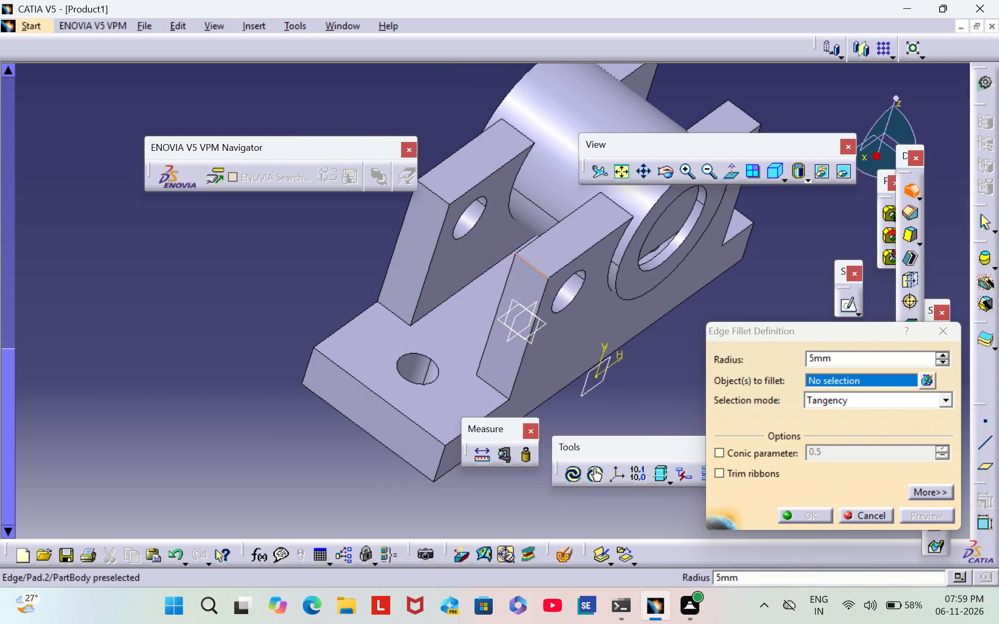
pyautogui.click(532, 265)
pyautogui.press('BackSpace')
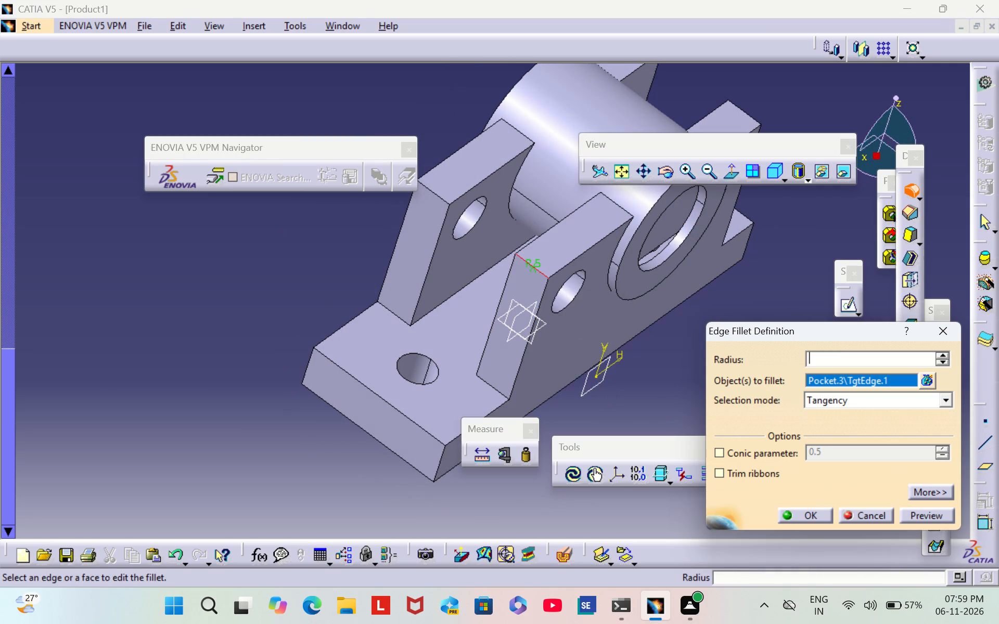
pyautogui.write('30')
pyautogui.press('Return')
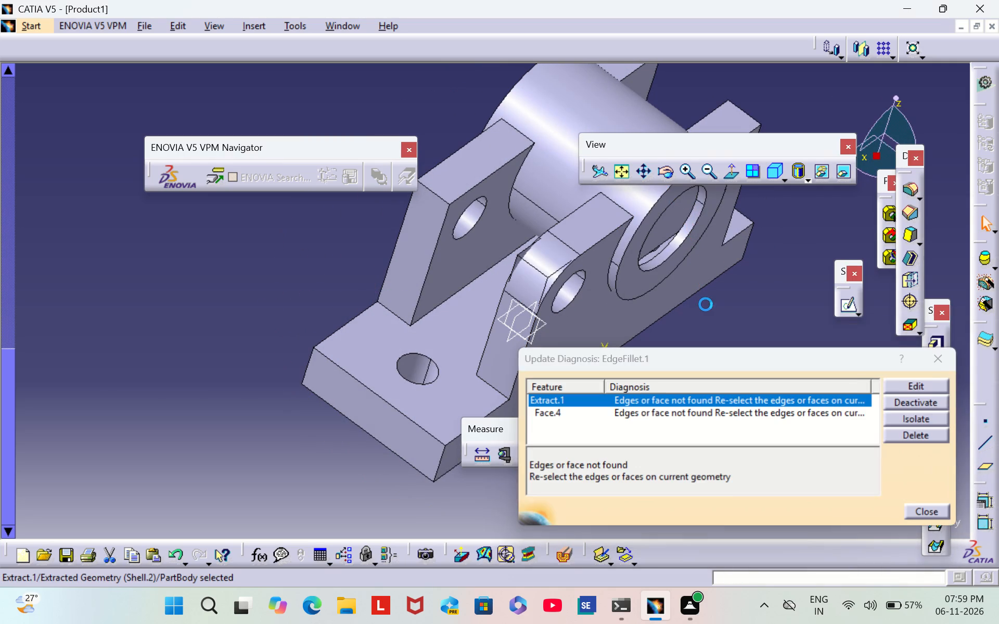
pyautogui.click(938, 358)
pyautogui.click(736, 340)
# Delete the Shell.1 feature picked at the filleted wall corner, leaving the broken extracted geometry unedited.
pyautogui.moveTo(228, 287); pyautogui.dragTo(228, 285, button='middle')
pyautogui.scroll(-1, 228, 287)
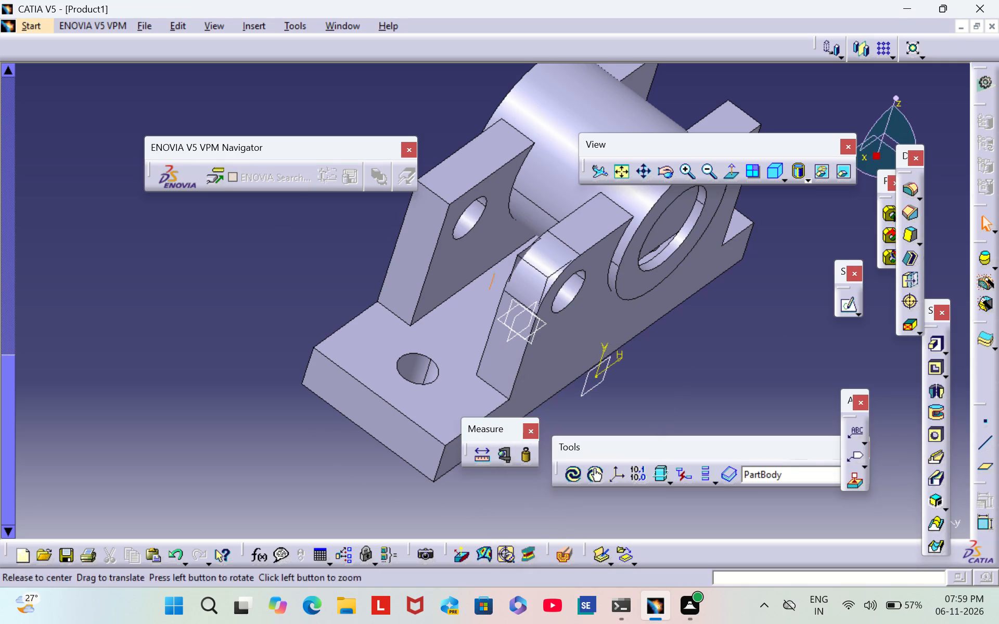
pyautogui.moveTo(228, 285); pyautogui.dragTo(87, 209, button='middle')
pyautogui.moveTo(228, 284); pyautogui.dragTo(87, 208, button='right')
pyautogui.scroll(-1, 255, 237)
pyautogui.moveTo(275, 249); pyautogui.dragTo(244, 230, button='middle')
pyautogui.moveTo(276, 250); pyautogui.dragTo(232, 189, button='right')
pyautogui.moveTo(237, 215); pyautogui.dragTo(229, 176, button='middle')
pyautogui.moveTo(225, 157); pyautogui.dragTo(220, 118, button='middle')
pyautogui.moveTo(232, 189); pyautogui.dragTo(220, 115, button='right')
pyautogui.moveTo(774, 331); pyautogui.dragTo(619, 227, button='middle')
pyautogui.moveTo(774, 330); pyautogui.dragTo(619, 227, button='right')
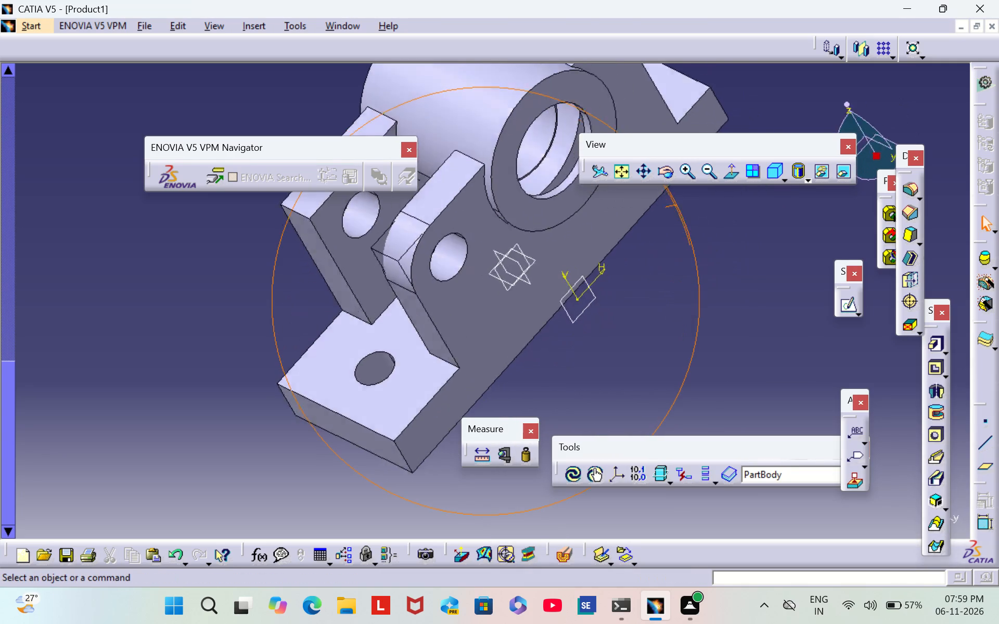
pyautogui.moveTo(619, 227); pyautogui.dragTo(578, 246, button='right')
pyautogui.moveTo(619, 227); pyautogui.dragTo(578, 246, button='middle')
pyautogui.click(657, 290)
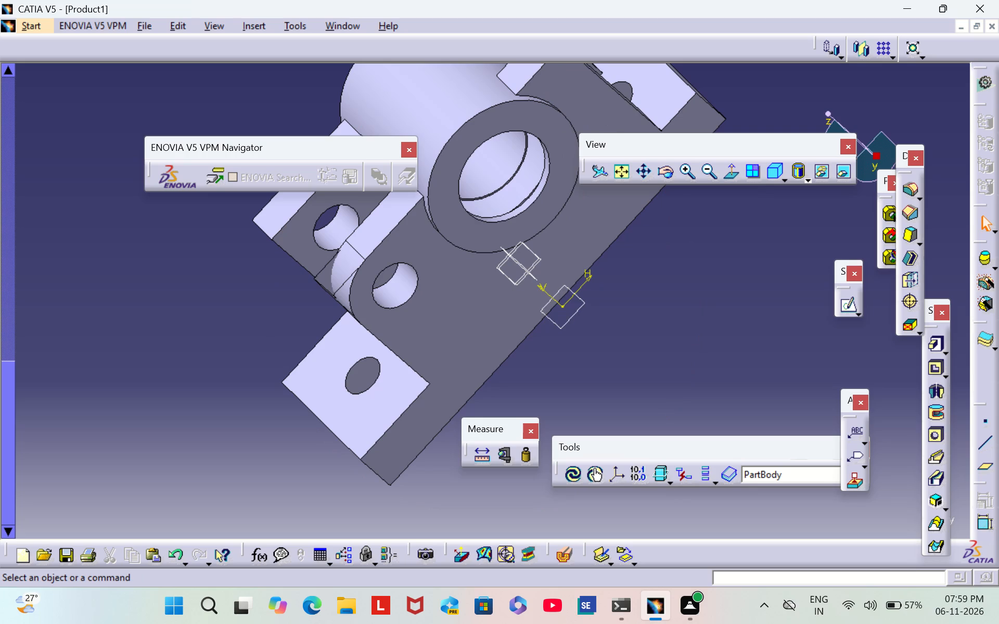
pyautogui.rightClick(332, 293)
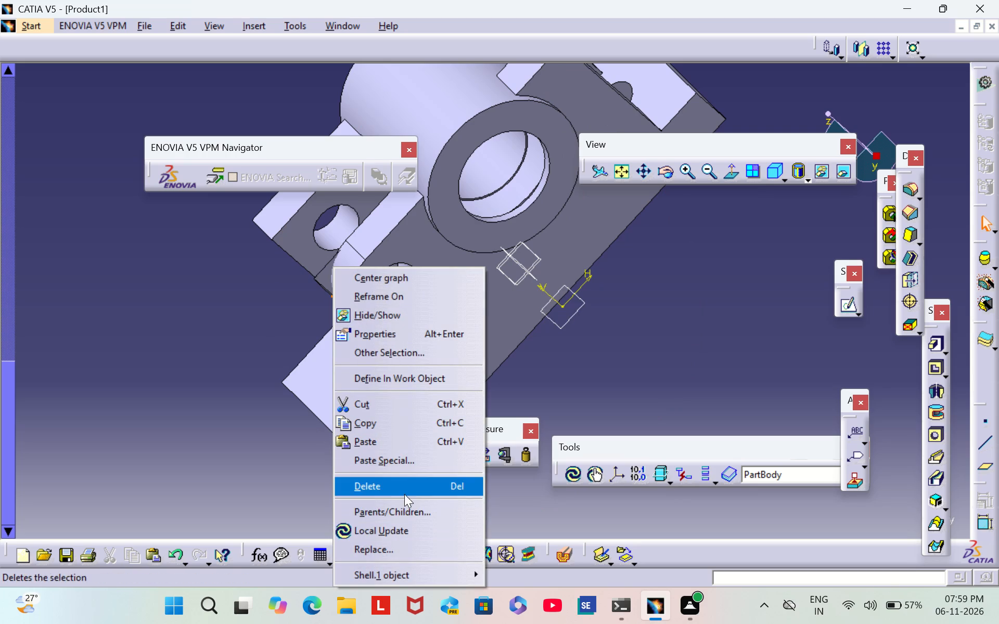
pyautogui.click(404, 493)
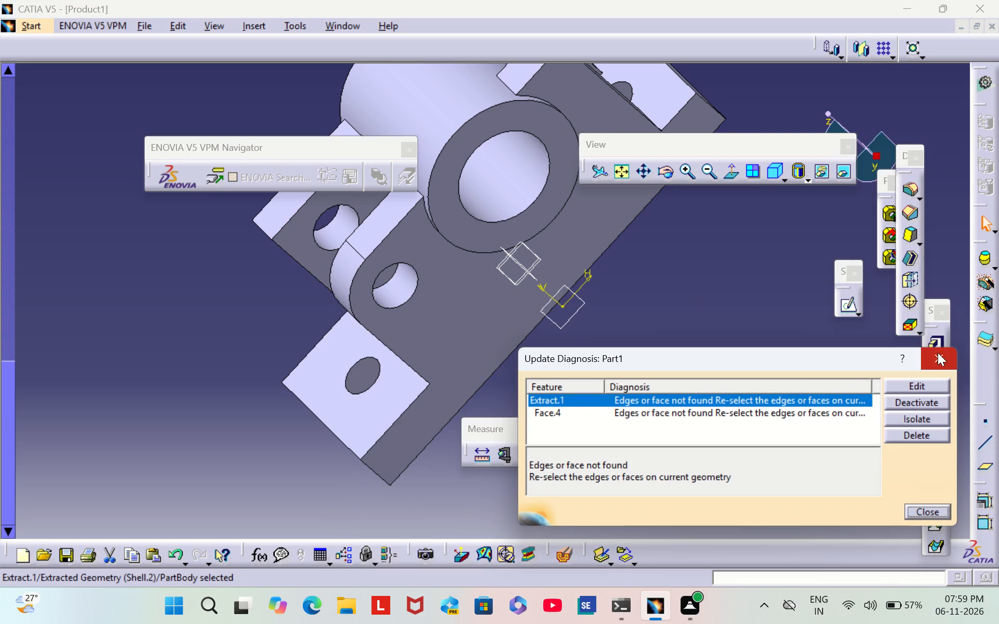
pyautogui.click(937, 352)
pyautogui.click(217, 360)
# Fillet the mirrored wall's matching outer top edge beside its hole with a 30 mm radius.
pyautogui.moveTo(215, 355); pyautogui.dragTo(215, 354, button='middle')
pyautogui.scroll(-1, 215, 355)
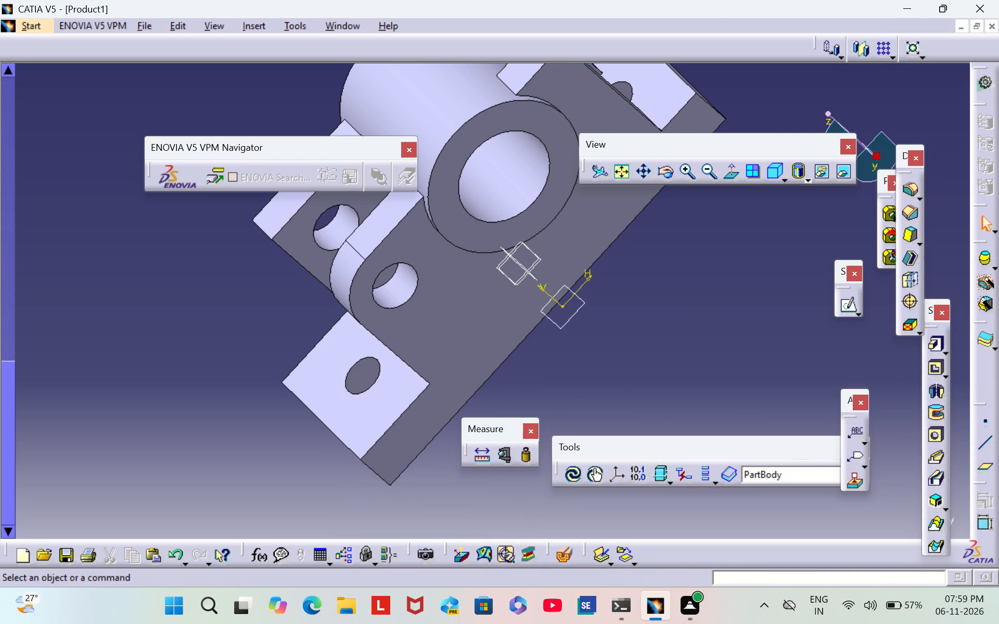
pyautogui.moveTo(215, 354); pyautogui.dragTo(473, 348, button='middle')
pyautogui.moveTo(219, 354); pyautogui.dragTo(470, 348, button='right')
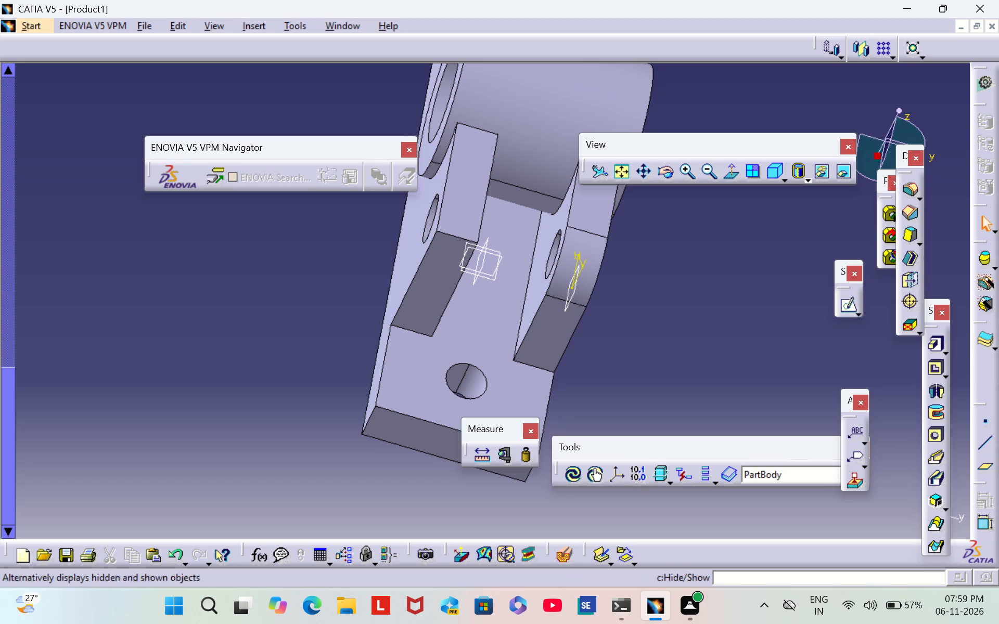
pyautogui.click(916, 188)
pyautogui.click(913, 191)
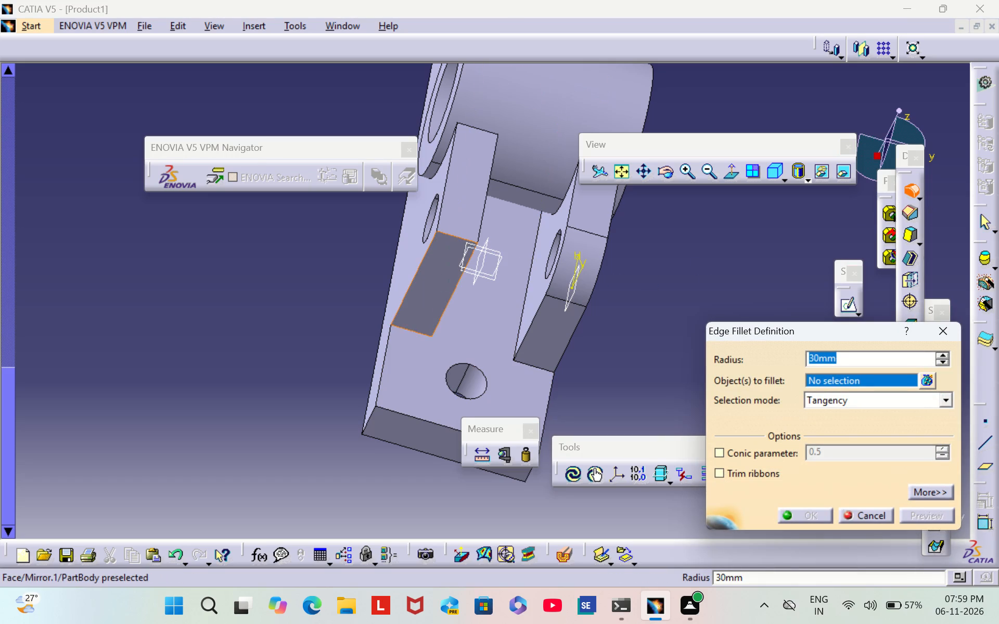
pyautogui.click(452, 235)
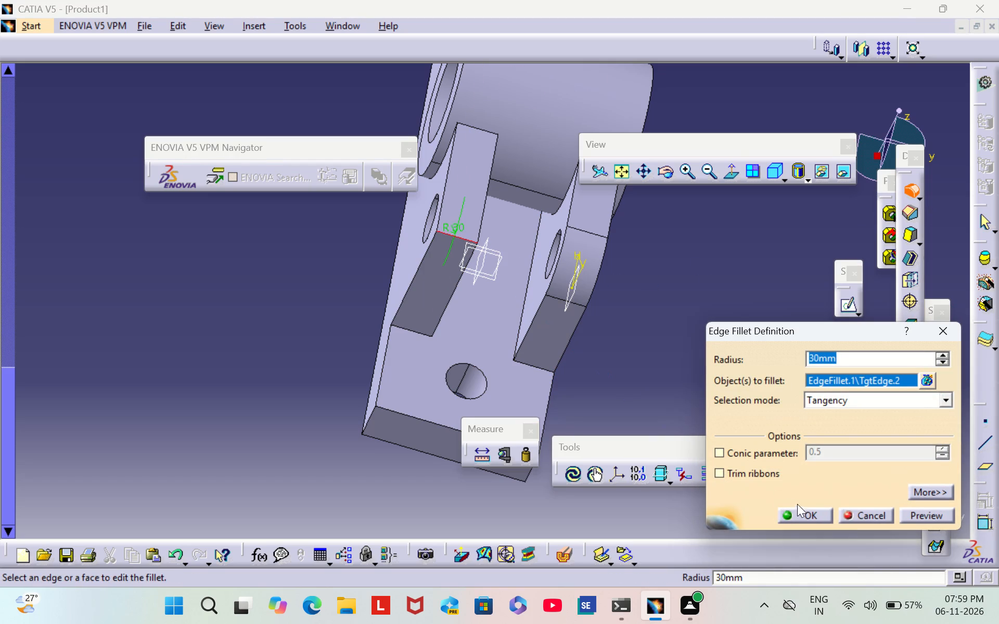
pyautogui.click(800, 507)
pyautogui.click(808, 519)
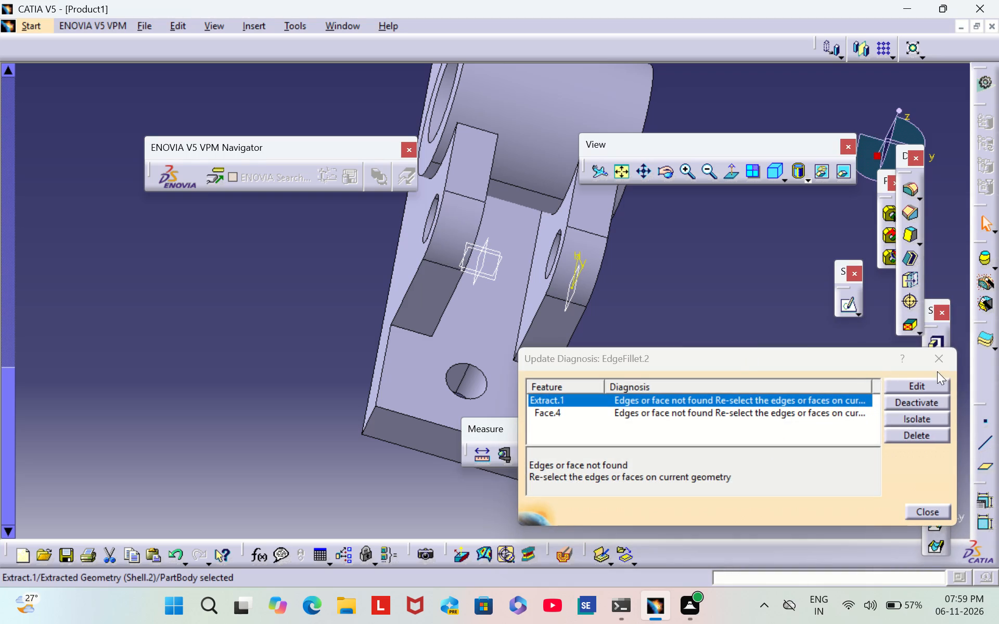
pyautogui.click(937, 358)
pyautogui.click(732, 346)
# Examine the rounded wall corners and the cylinder's bore from the end and front.
pyautogui.moveTo(728, 330); pyautogui.dragTo(590, 395, button='middle')
pyautogui.scroll(-1, 728, 330)
pyautogui.moveTo(728, 330); pyautogui.dragTo(590, 395, button='right')
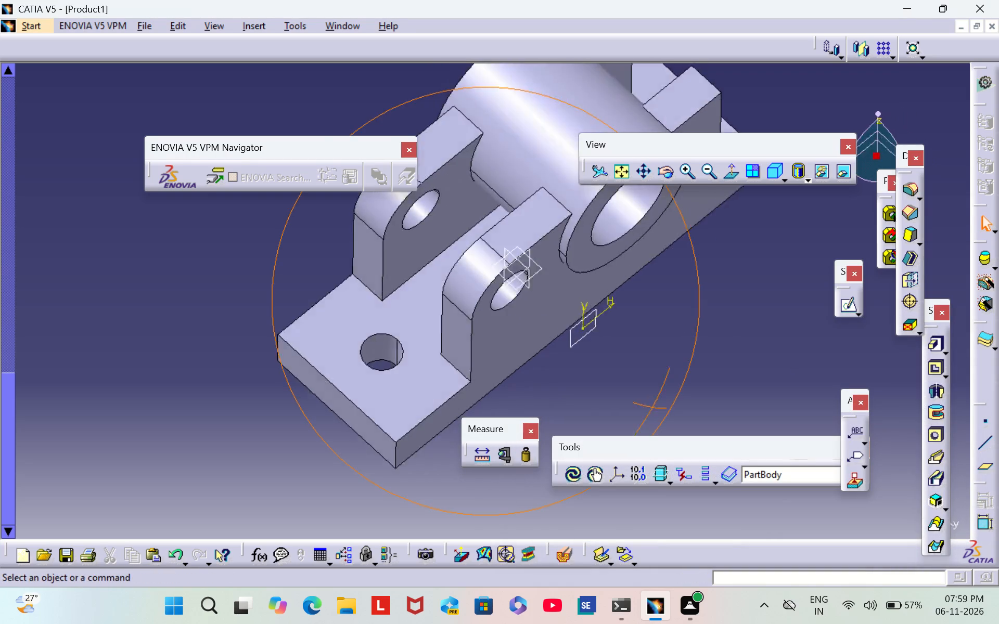
pyautogui.moveTo(590, 395); pyautogui.dragTo(441, 360, button='right')
pyautogui.moveTo(590, 395); pyautogui.dragTo(440, 360, button='middle')
pyautogui.moveTo(702, 367); pyautogui.dragTo(541, 497, button='middle')
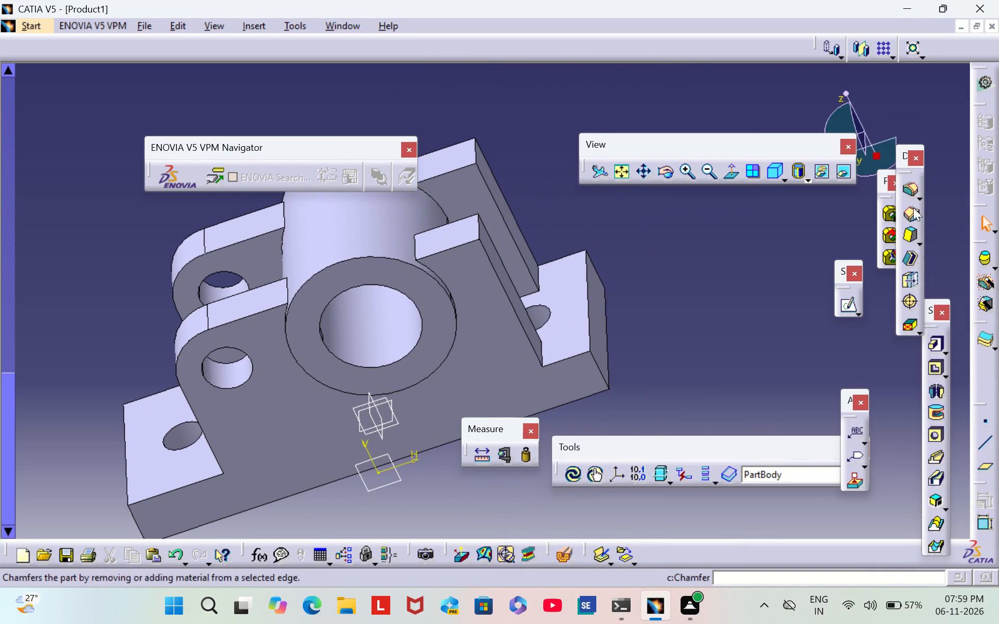
# Fillet the original wall's outer top edge at the end without a hole with a 30 mm radius, leaving the broken extracted geometry unedited.
pyautogui.click(904, 196)
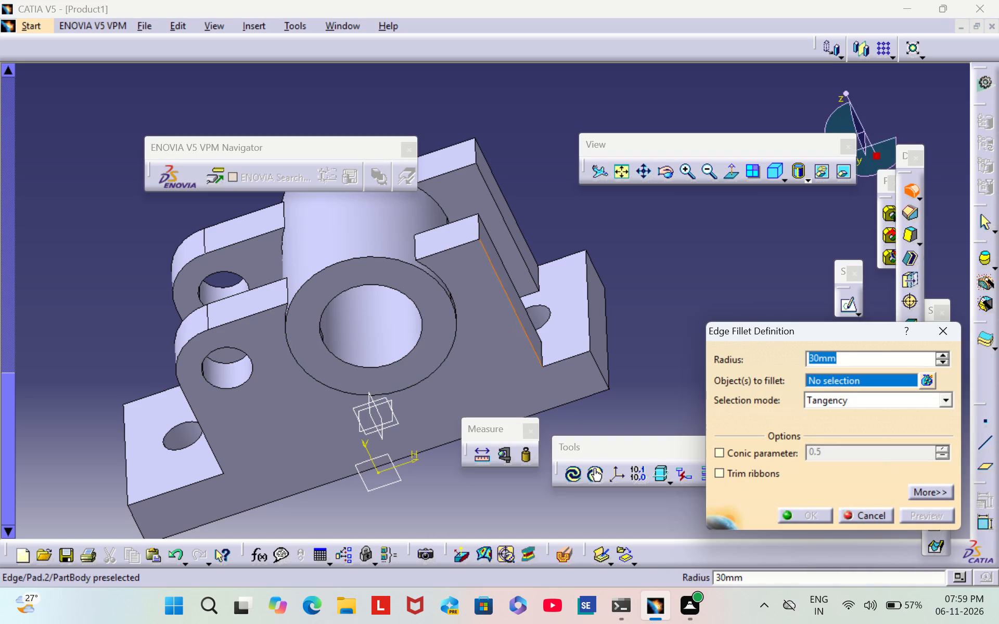
pyautogui.click(477, 228)
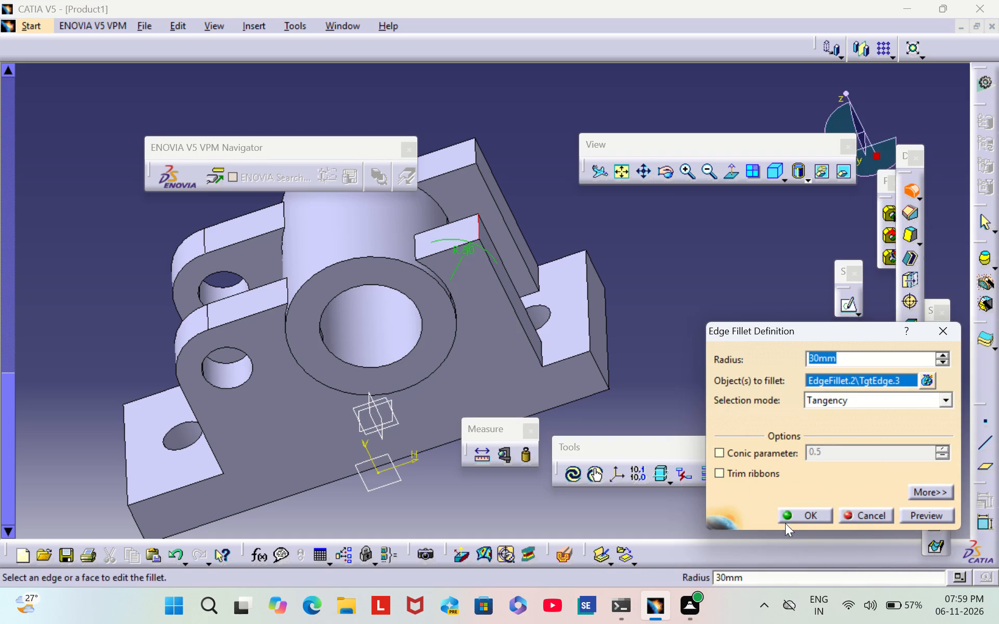
pyautogui.click(809, 509)
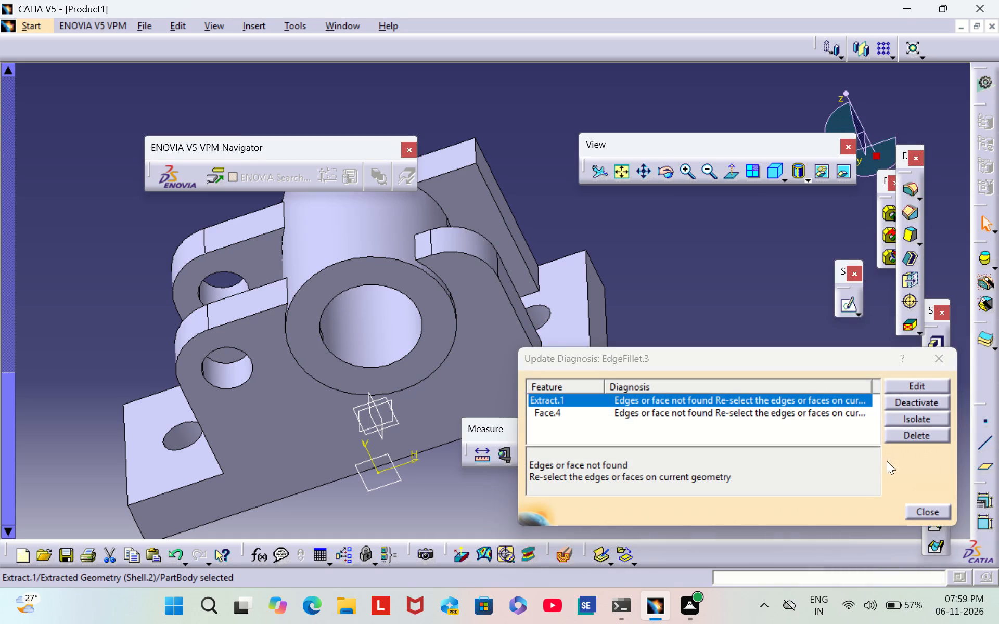
pyautogui.click(939, 363)
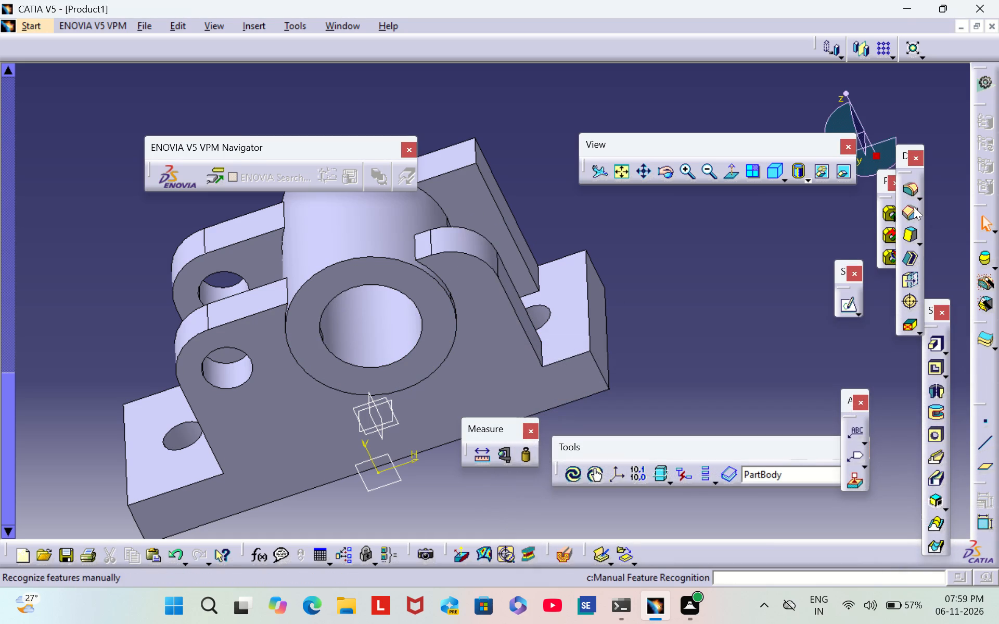
# Fillet the mirrored wall's outer top edge at the end without a hole with a 30 mm radius, leaving the broken extracted geometry unedited.
pyautogui.click(905, 196)
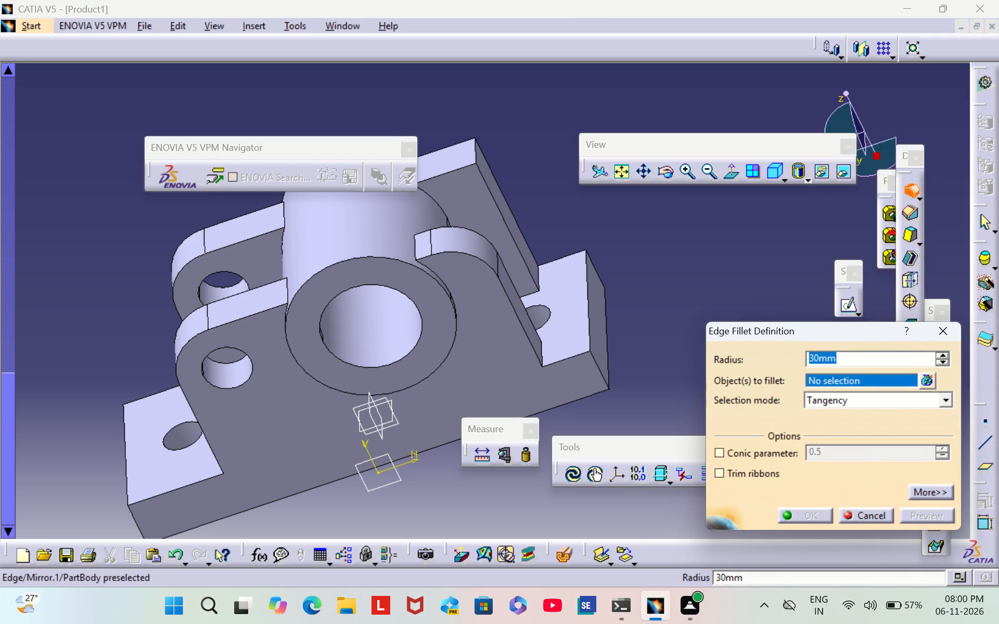
pyautogui.click(474, 151)
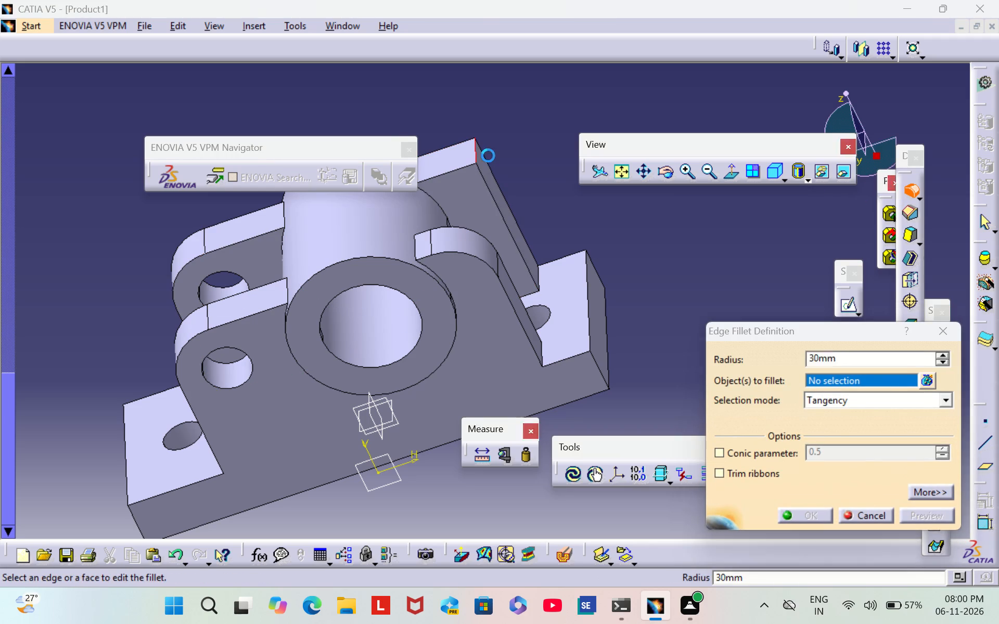
pyautogui.click(811, 516)
pyautogui.click(682, 250)
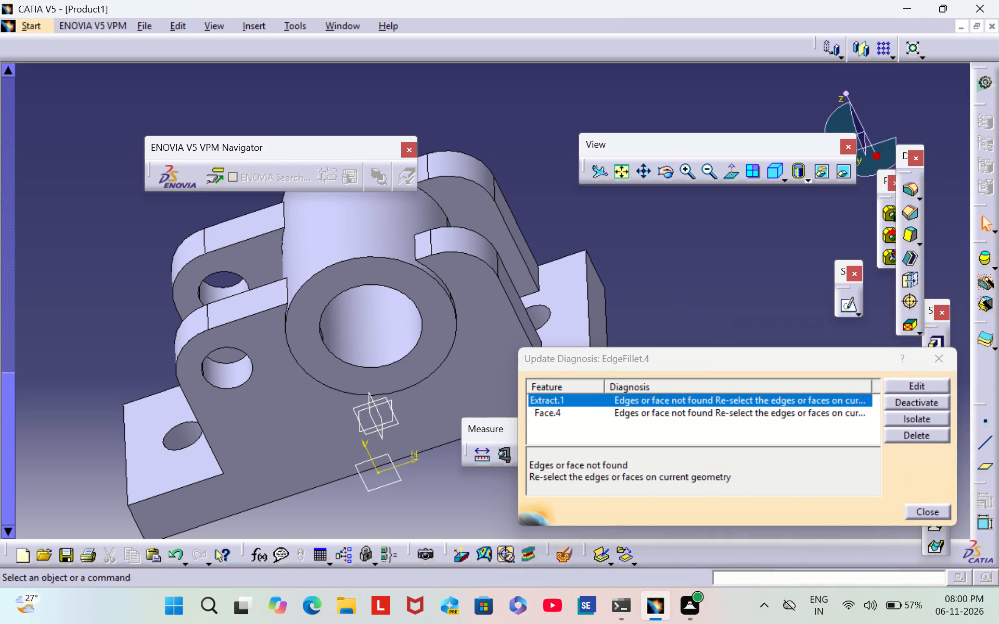
pyautogui.click(942, 353)
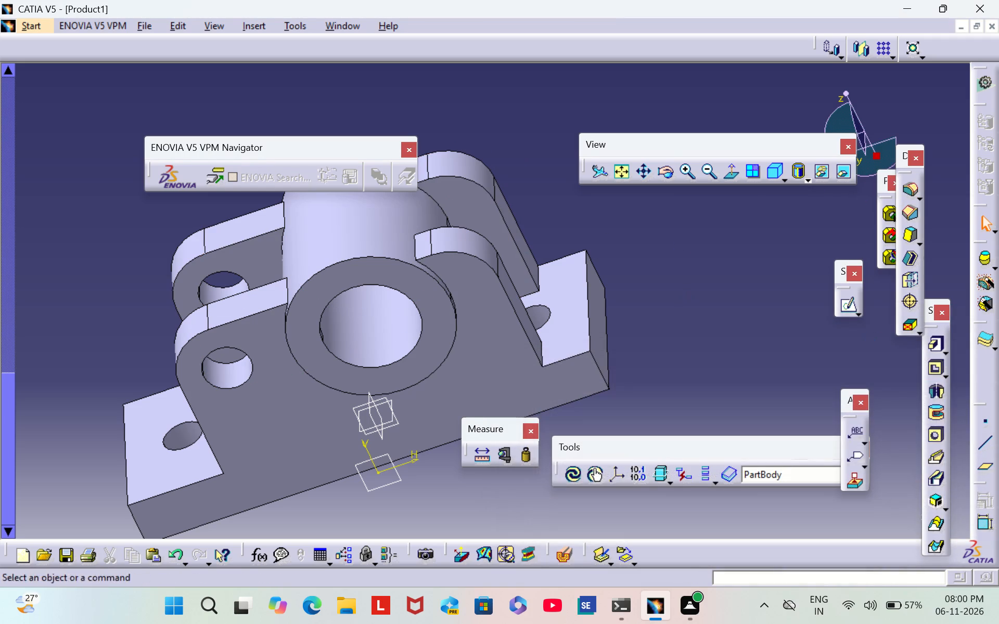
# Examine the rounded corners of both walls and their feet on the base from several directions.
pyautogui.scroll(-1, 506, 144)
pyautogui.moveTo(506, 144); pyautogui.dragTo(573, 152, button='middle')
pyautogui.moveTo(506, 138); pyautogui.dragTo(574, 149, button='right')
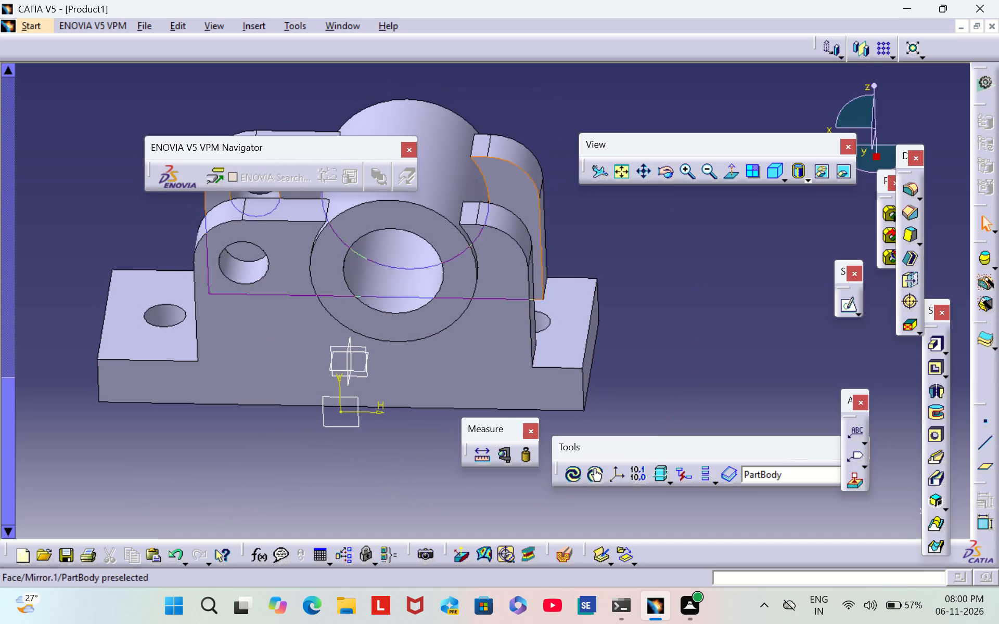
pyautogui.moveTo(230, 453); pyautogui.dragTo(464, 499, button='middle')
pyautogui.scroll(-1, 230, 453)
pyautogui.moveTo(231, 453); pyautogui.dragTo(464, 499, button='right')
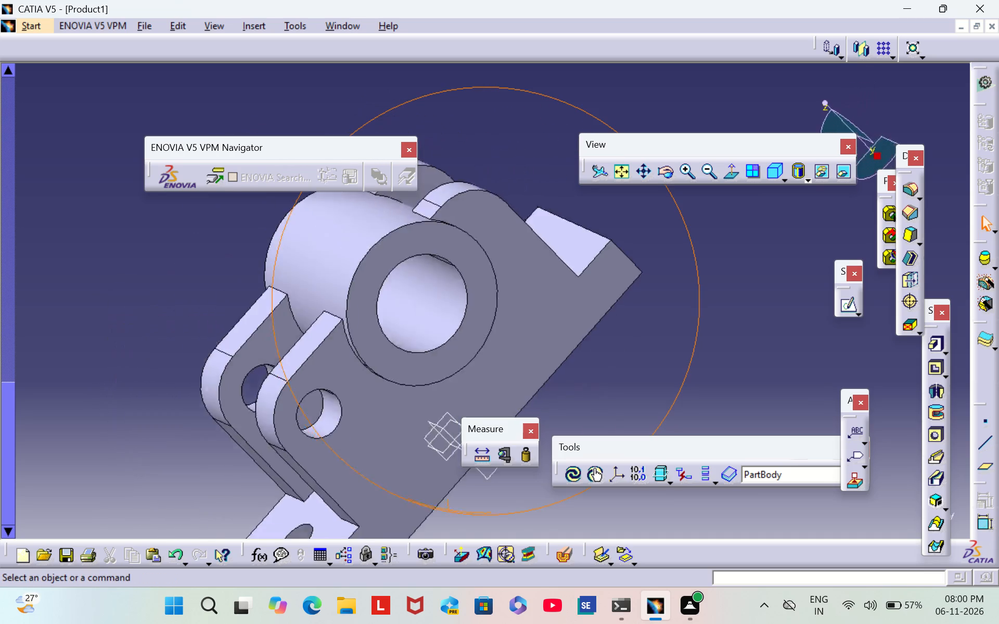
pyautogui.moveTo(464, 499); pyautogui.dragTo(694, 341, button='right')
pyautogui.moveTo(464, 499); pyautogui.dragTo(694, 341, button='middle')
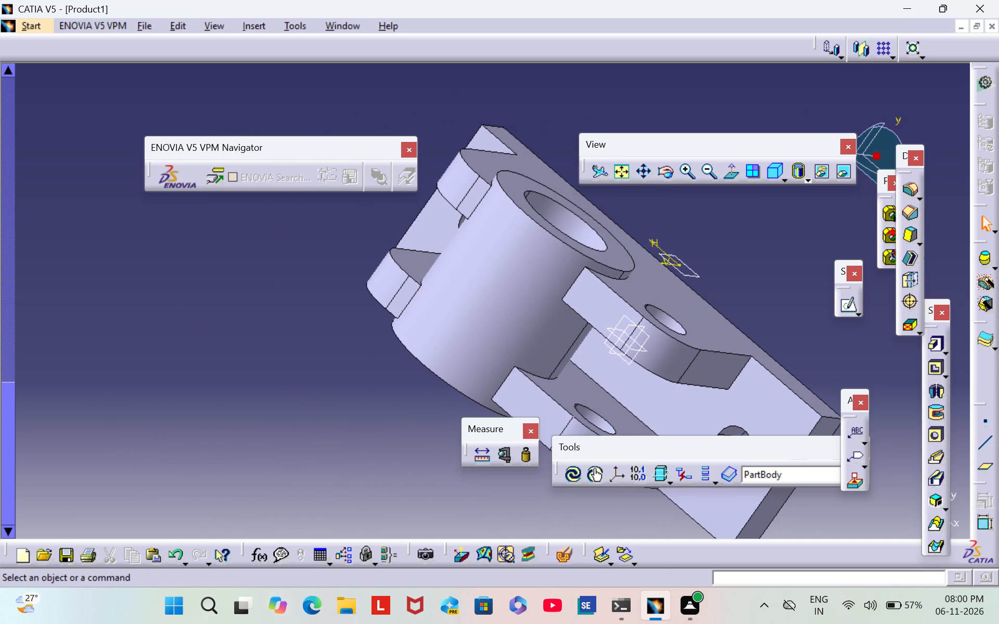
pyautogui.moveTo(364, 449); pyautogui.dragTo(265, 354, button='middle')
pyautogui.moveTo(268, 325); pyautogui.dragTo(393, 408, button='middle')
pyautogui.moveTo(279, 336); pyautogui.dragTo(393, 408, button='right')
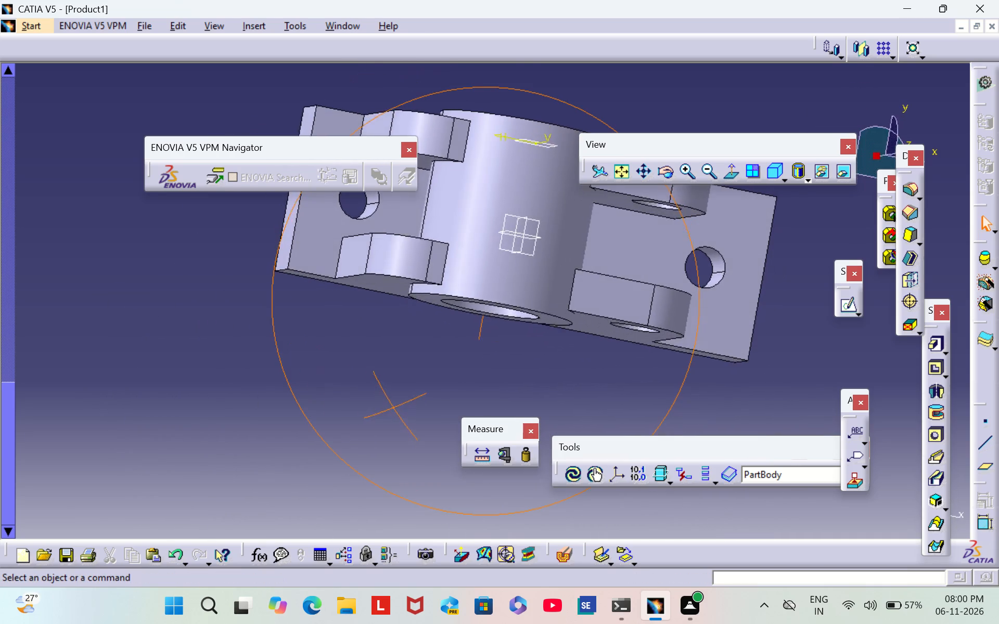
pyautogui.moveTo(393, 408); pyautogui.dragTo(206, 174, button='right')
pyautogui.moveTo(393, 408); pyautogui.dragTo(212, 177, button='middle')
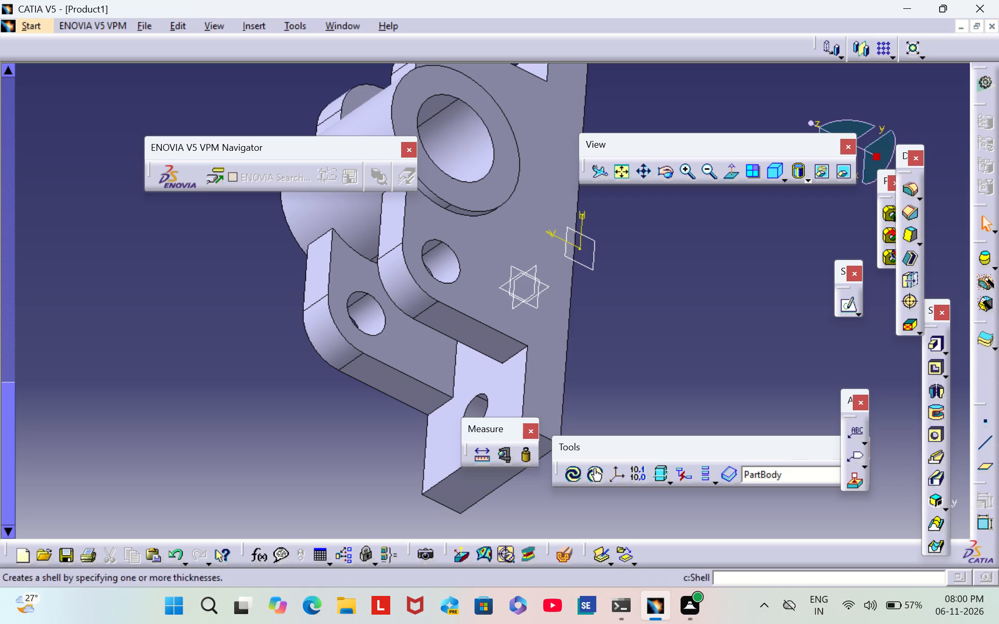
# Fillet the original wall's foot edge, where it meets the base at the wall-hole end, with a 10 mm radius.
pyautogui.click(915, 188)
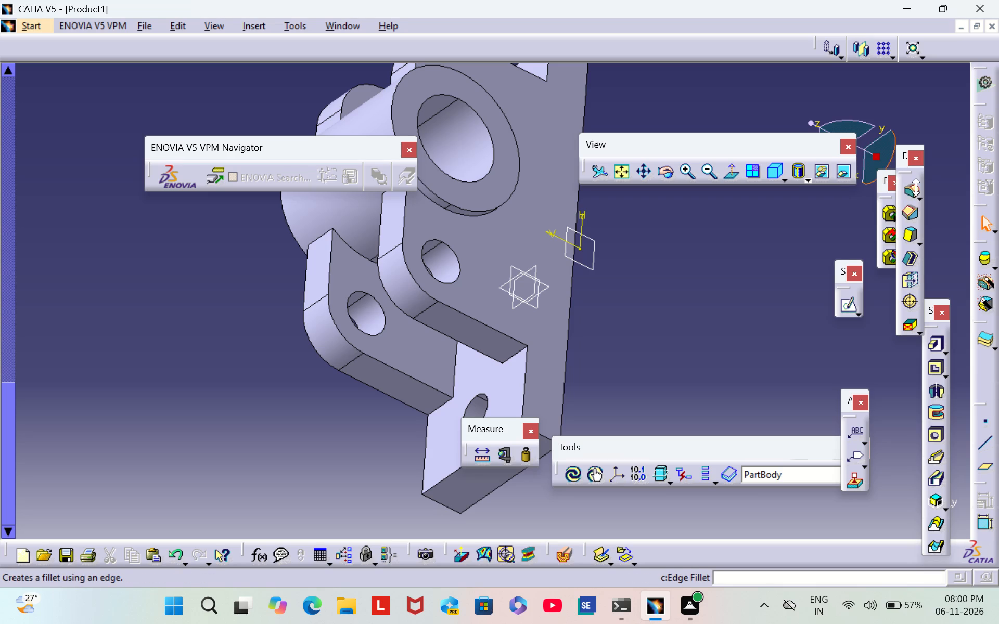
pyautogui.click(914, 192)
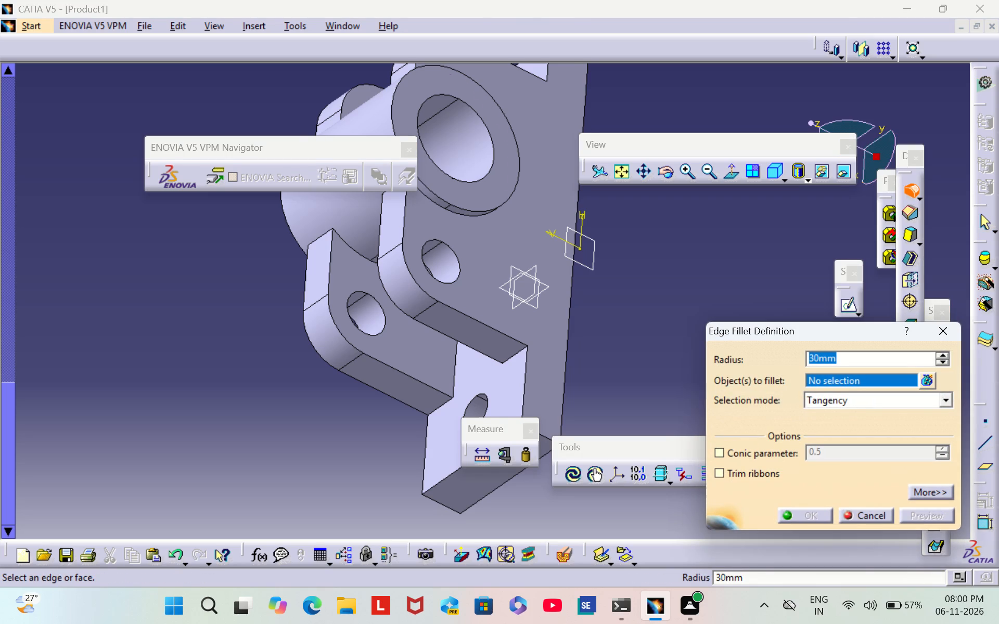
pyautogui.click(508, 357)
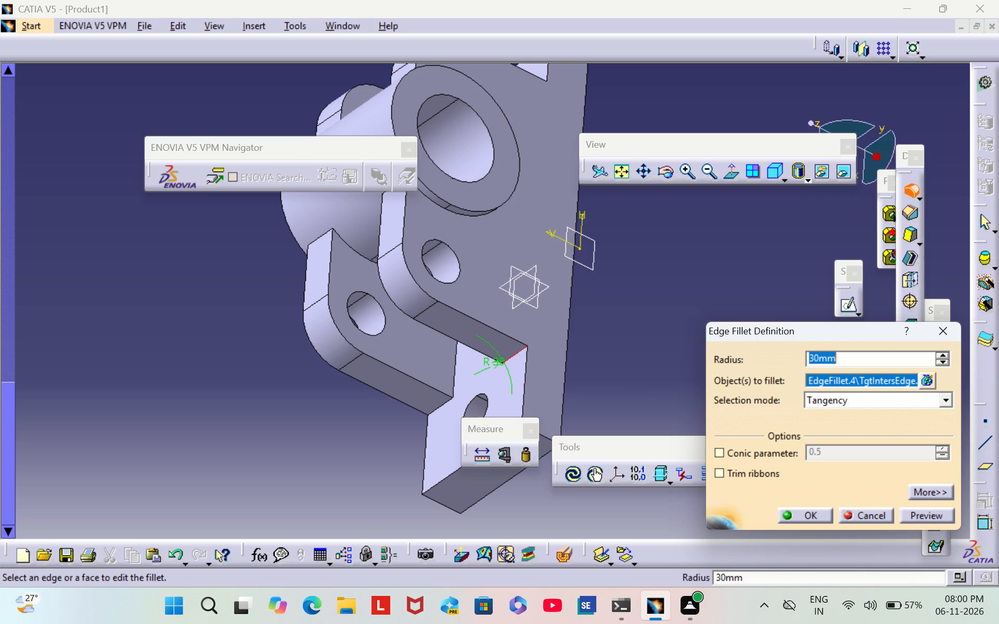
pyautogui.press('BackSpace')
pyautogui.write('10')
pyautogui.press('Return')
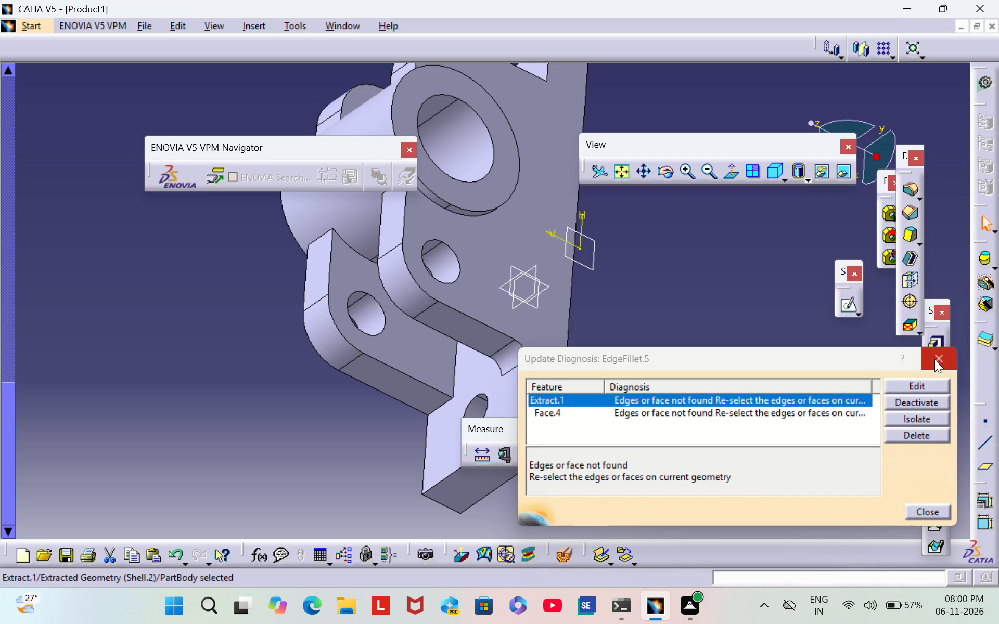
pyautogui.click(934, 359)
pyautogui.click(745, 352)
# Fillet the mirrored wall's foot edge on the base at the wall-hole end with a 10 mm radius, leaving the broken geometry unedited.
pyautogui.scroll(-1, 315, 448)
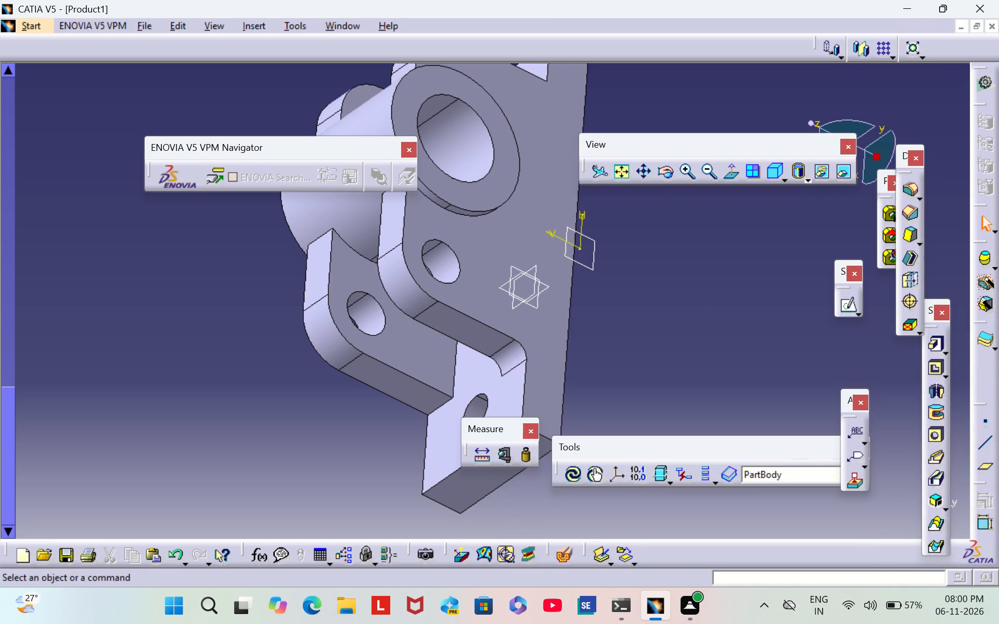
pyautogui.scroll(-1, 315, 447)
pyautogui.moveTo(315, 446); pyautogui.dragTo(545, 356, button='middle')
pyautogui.moveTo(317, 443); pyautogui.dragTo(545, 356, button='right')
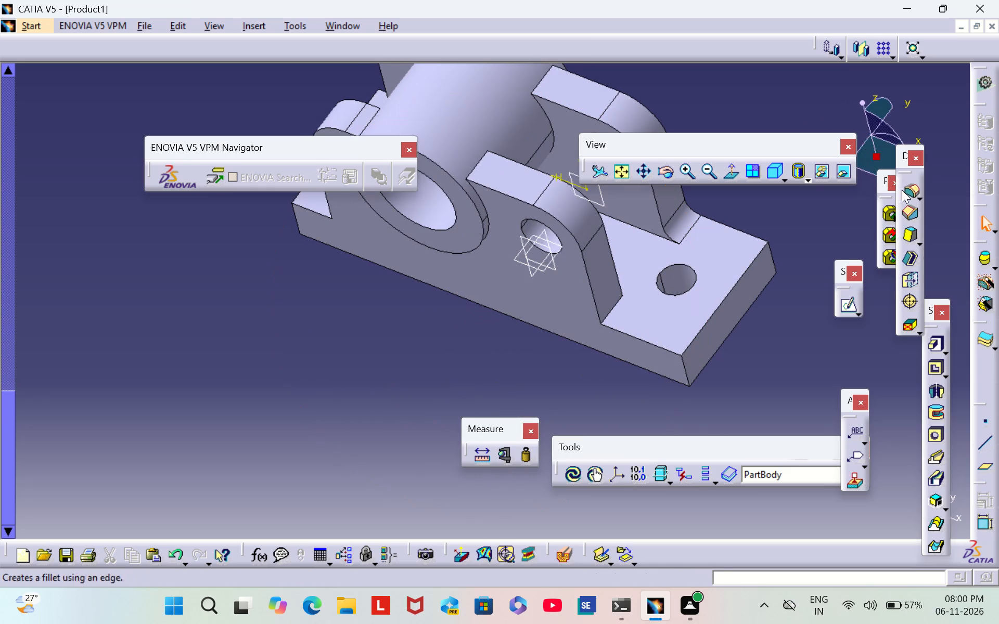
pyautogui.click(907, 188)
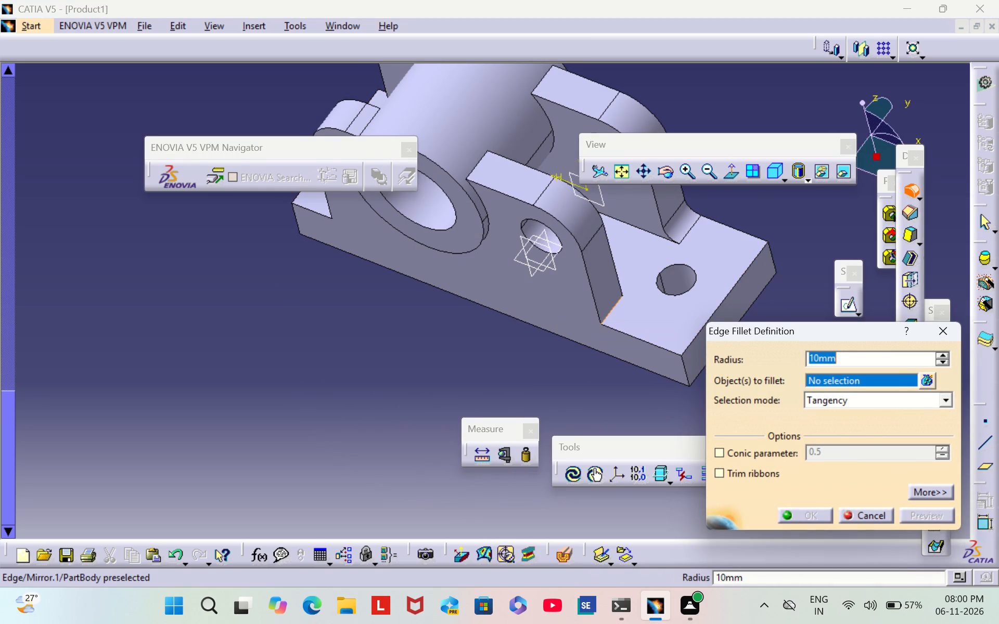
pyautogui.click(614, 306)
pyautogui.click(815, 518)
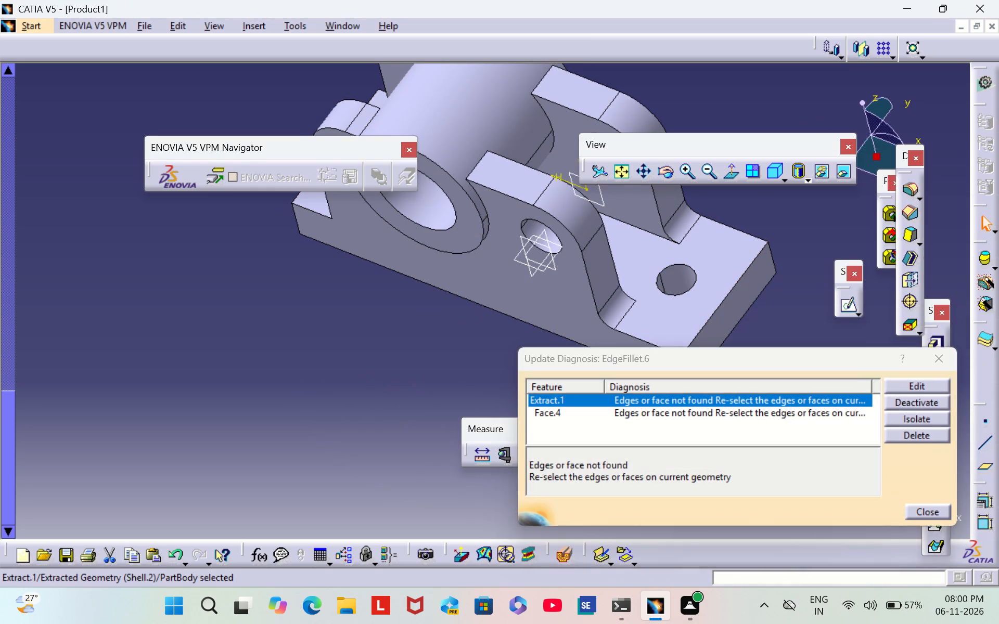
pyautogui.click(329, 362)
pyautogui.click(937, 365)
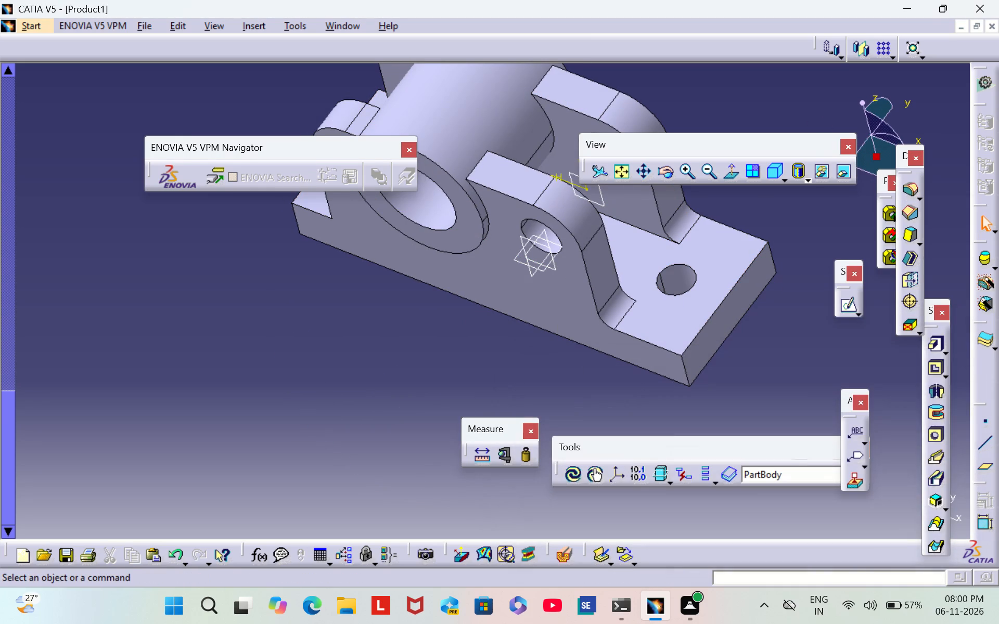
# Fillet the original wall's foot edge on the base at the end without a wall hole with a 10 mm radius.
pyautogui.scroll(-1, 427, 360)
pyautogui.moveTo(427, 360); pyautogui.dragTo(786, 317, button='middle')
pyautogui.moveTo(438, 366); pyautogui.dragTo(786, 317, button='right')
pyautogui.click(904, 193)
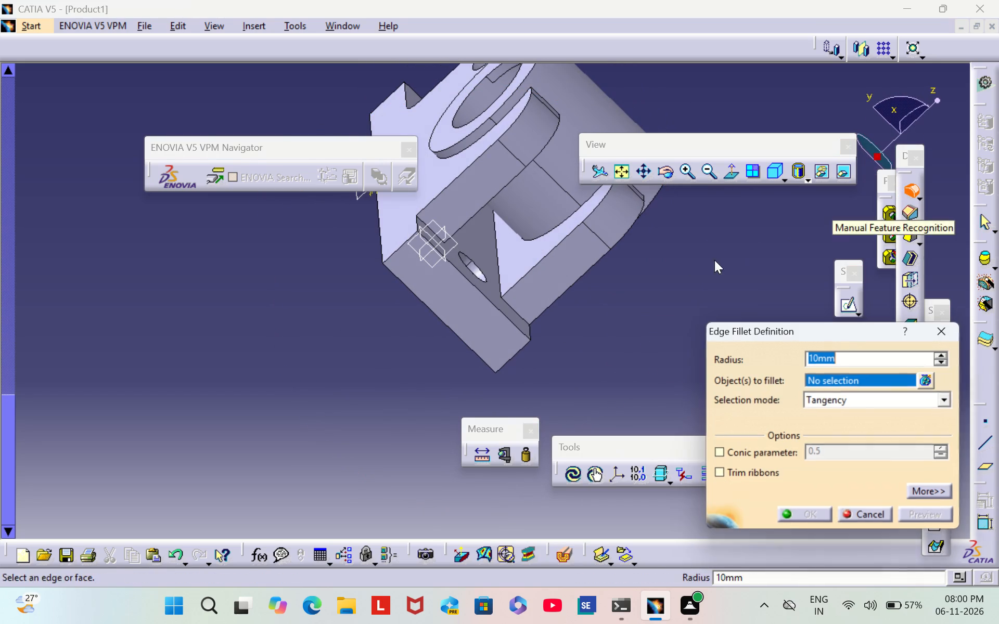
pyautogui.click(420, 220)
pyautogui.click(806, 511)
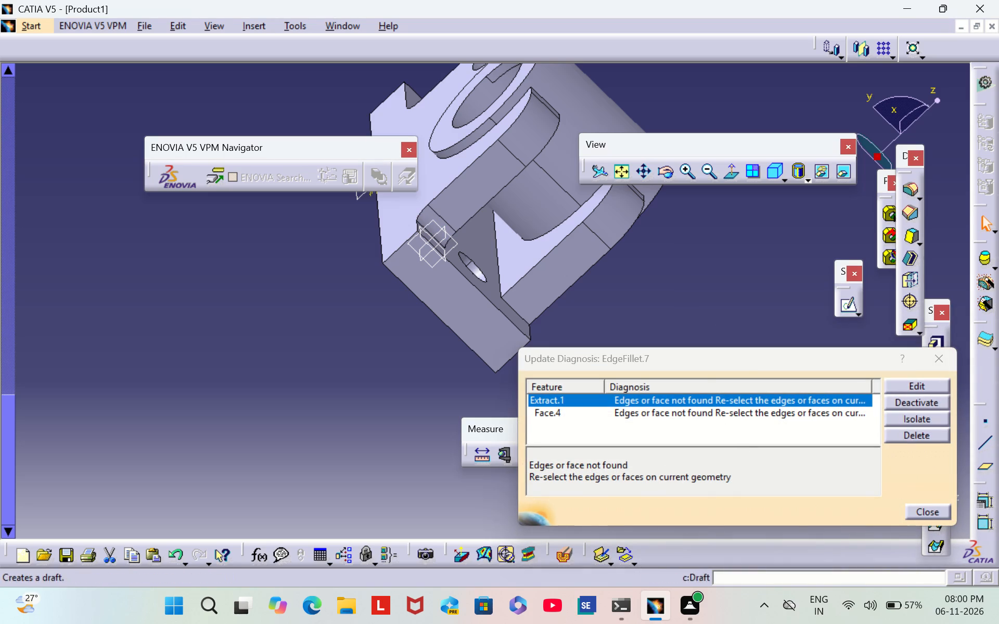
pyautogui.click(942, 358)
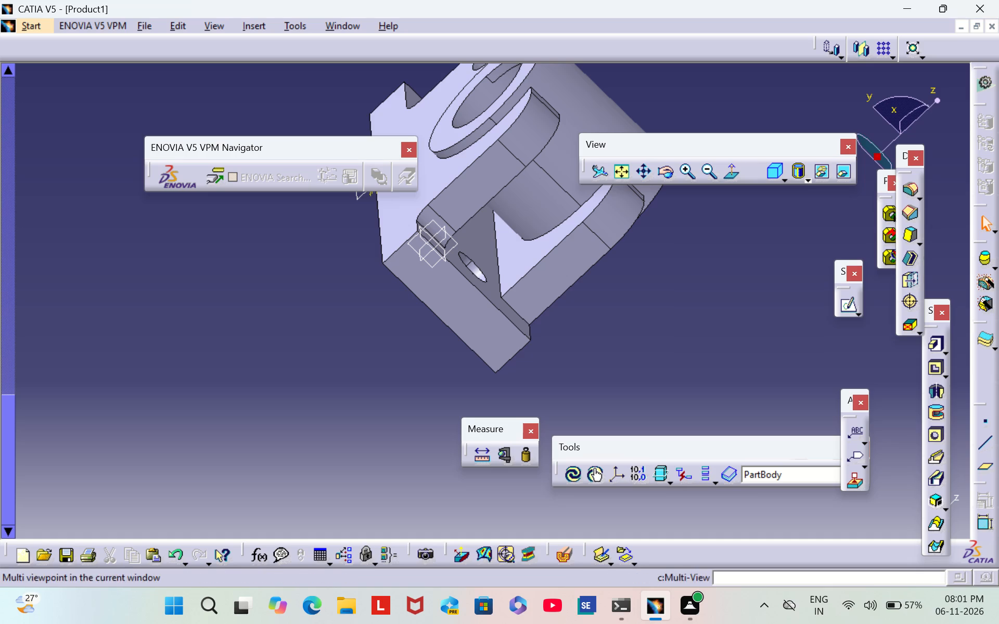
# Fillet the mirrored wall's foot edge on the base at the end without a wall hole with a 10 mm radius.
pyautogui.click(913, 194)
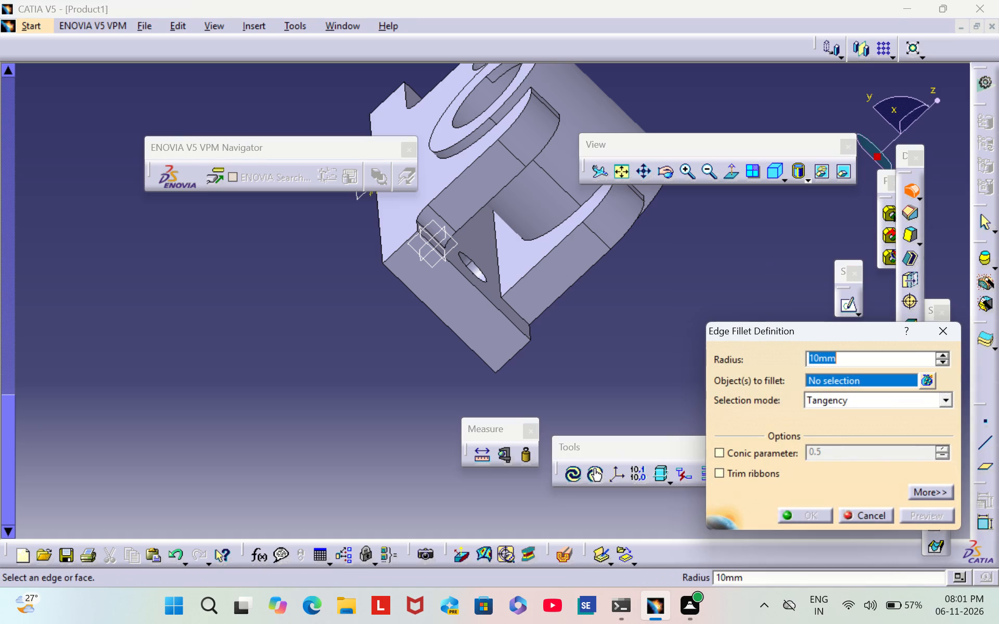
pyautogui.click(519, 310)
pyautogui.click(798, 510)
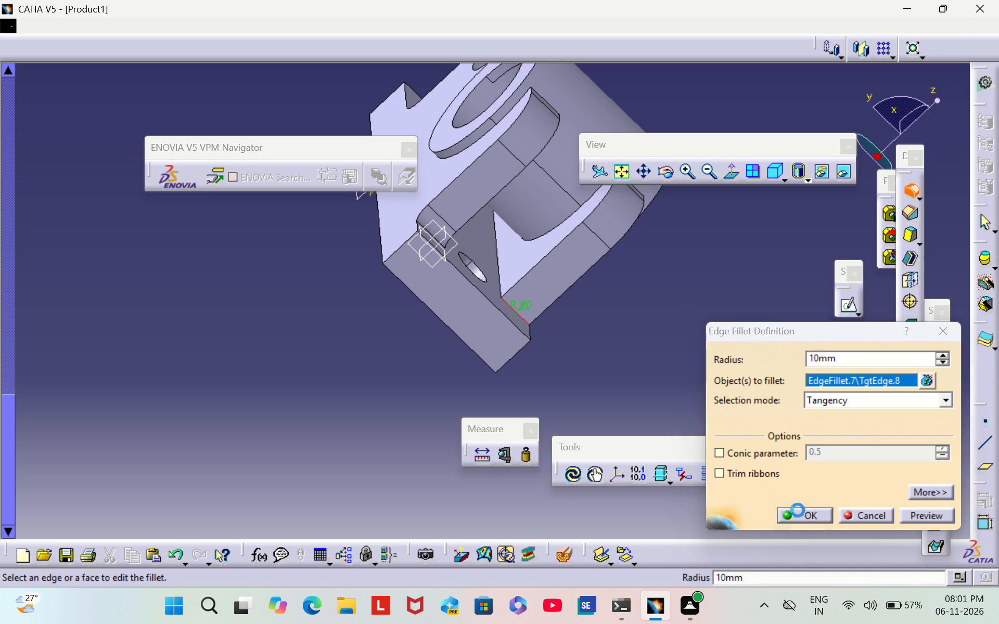
pyautogui.click(934, 353)
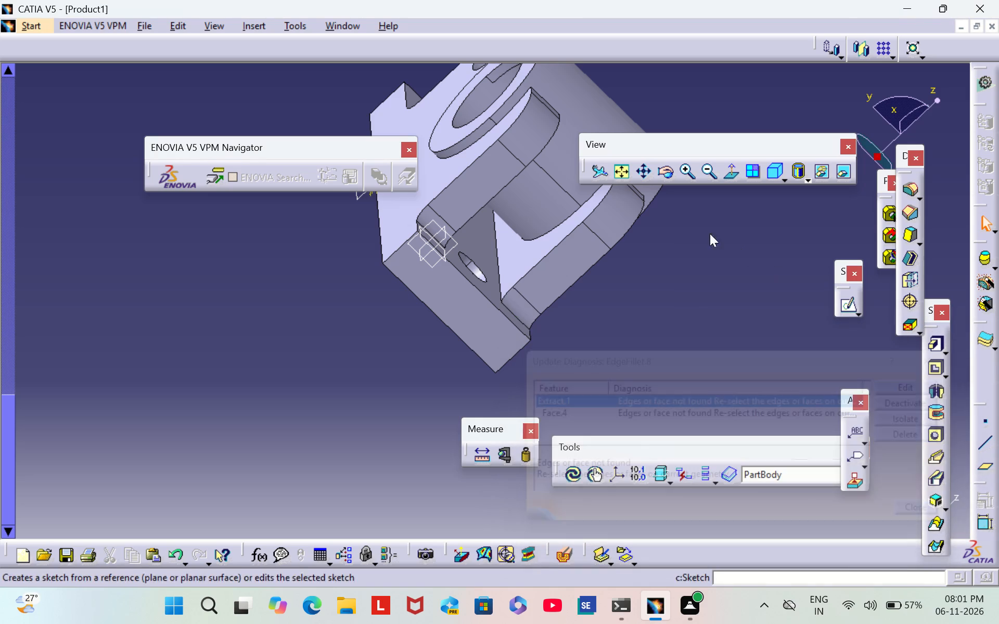
pyautogui.click(666, 227)
# Examine the filleted bracket from several directions and in a zoomed-out isometric view.
pyautogui.moveTo(709, 246); pyautogui.dragTo(405, 267, button='middle')
pyautogui.moveTo(725, 249); pyautogui.dragTo(405, 267, button='right')
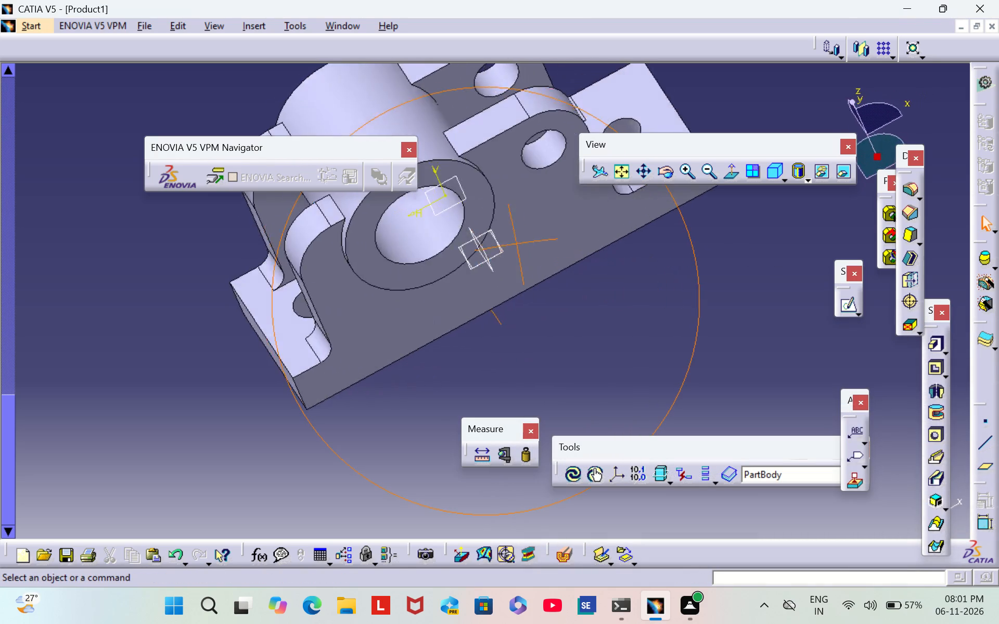
pyautogui.moveTo(405, 267); pyautogui.dragTo(321, 315, button='right')
pyautogui.moveTo(405, 267); pyautogui.dragTo(436, 261, button='middle')
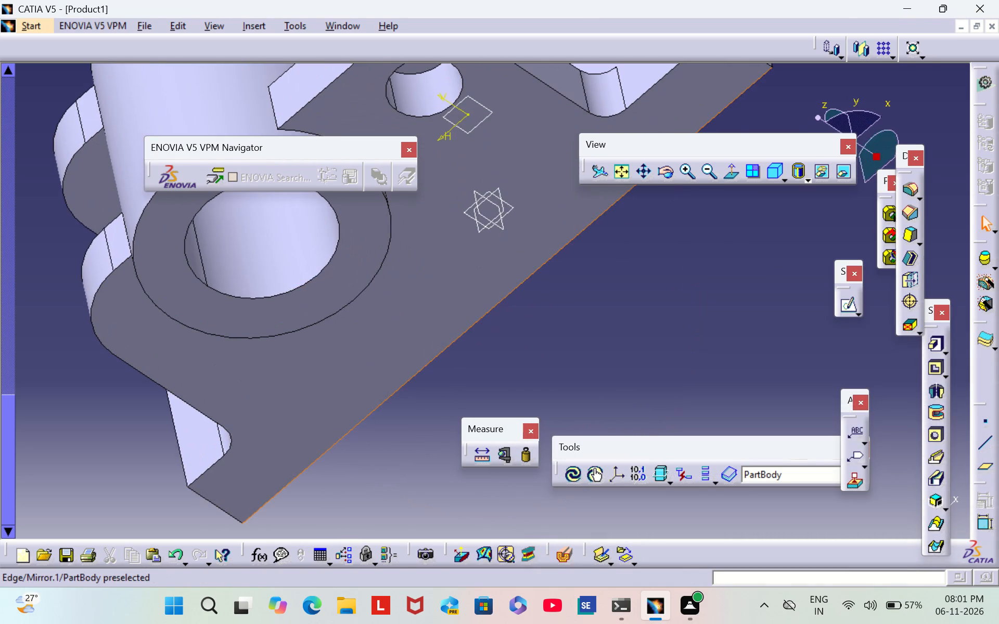
pyautogui.click(711, 174)
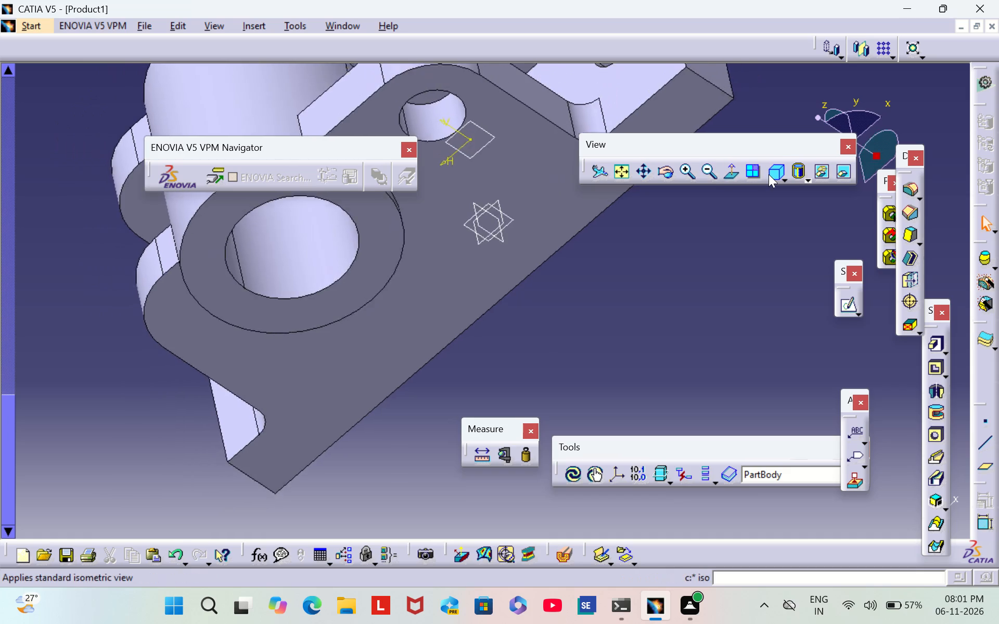
pyautogui.click(771, 173)
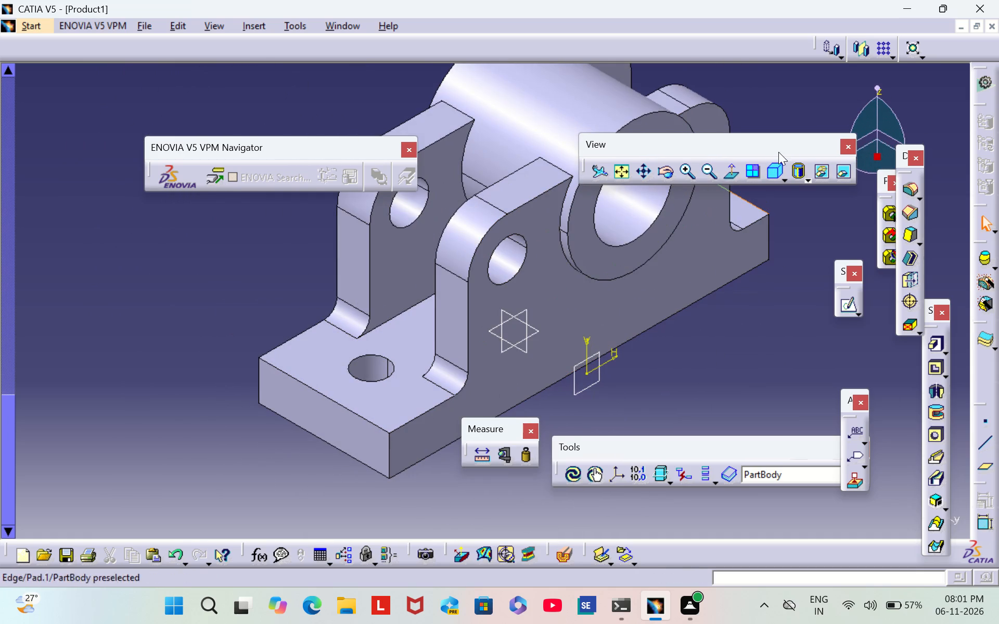
pyautogui.click(712, 167)
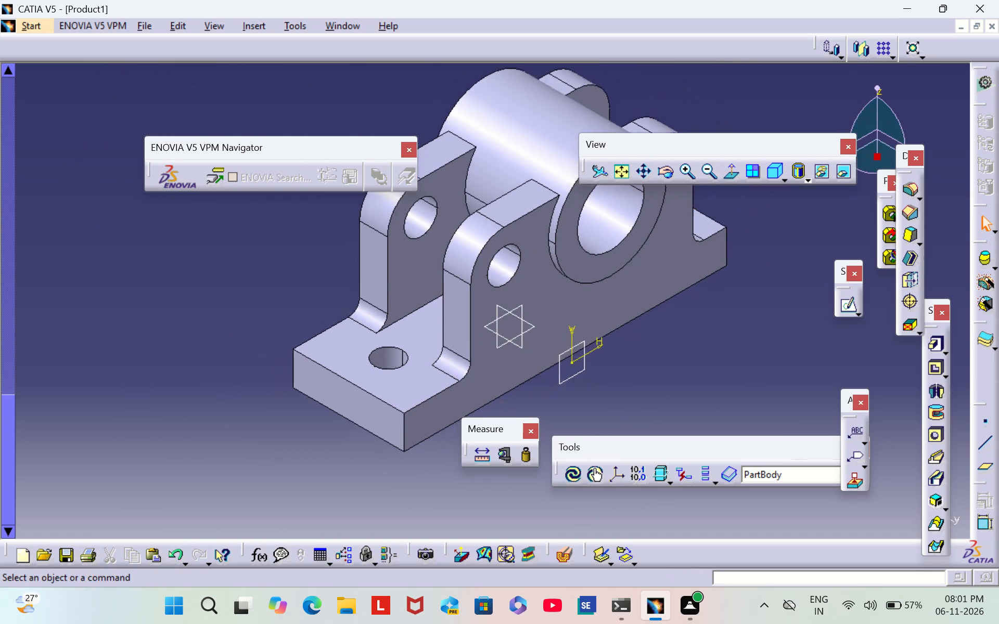
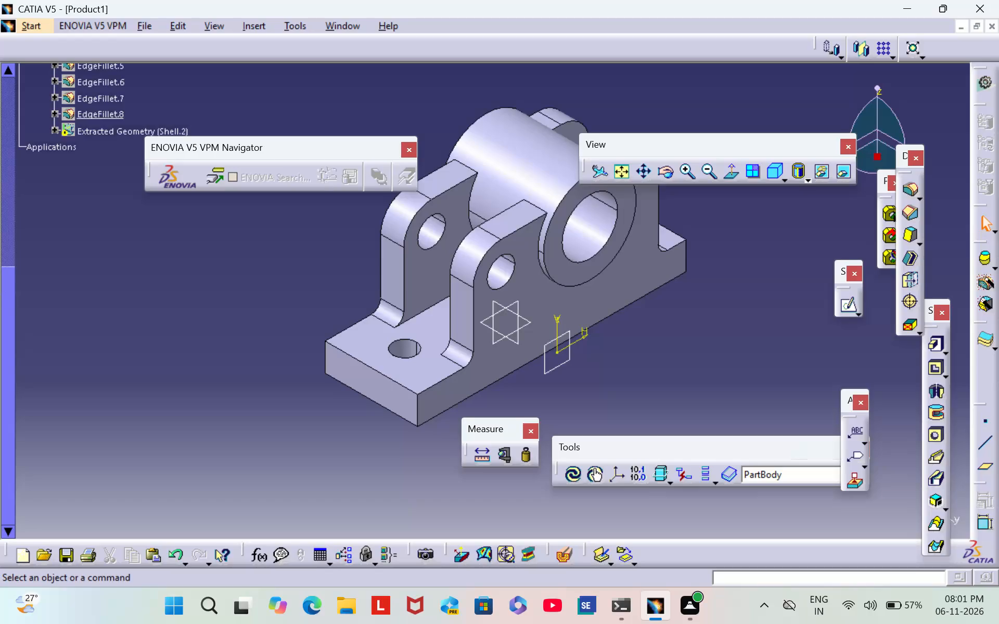
# Examine Part1's mechanical, mass, graphic and colour management properties.
pyautogui.scroll(1, 31, 189)
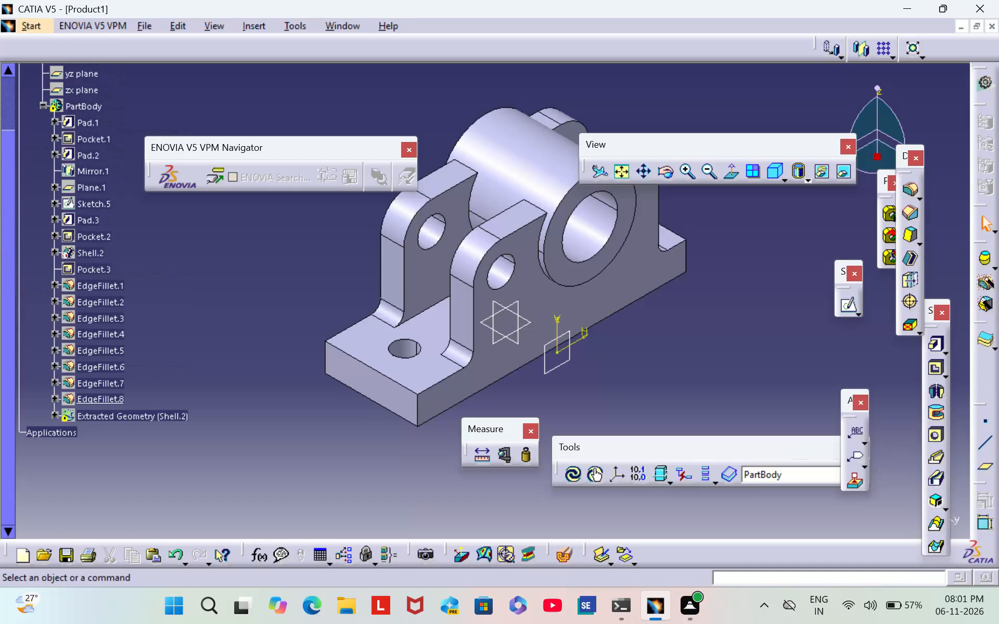
pyautogui.scroll(4, 31, 189)
pyautogui.rightClick(63, 231)
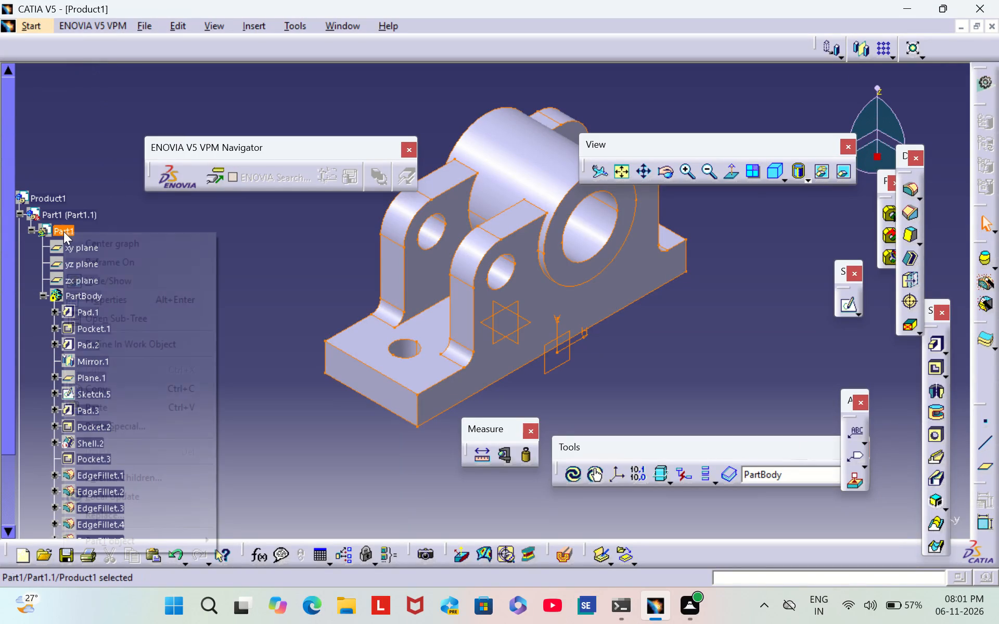
pyautogui.click(111, 297)
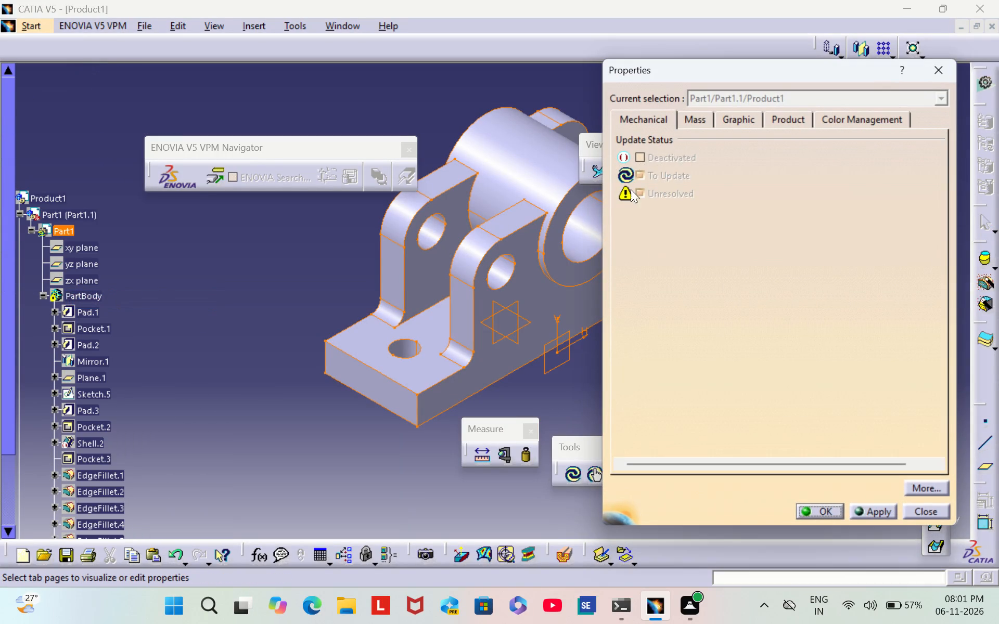
pyautogui.click(689, 123)
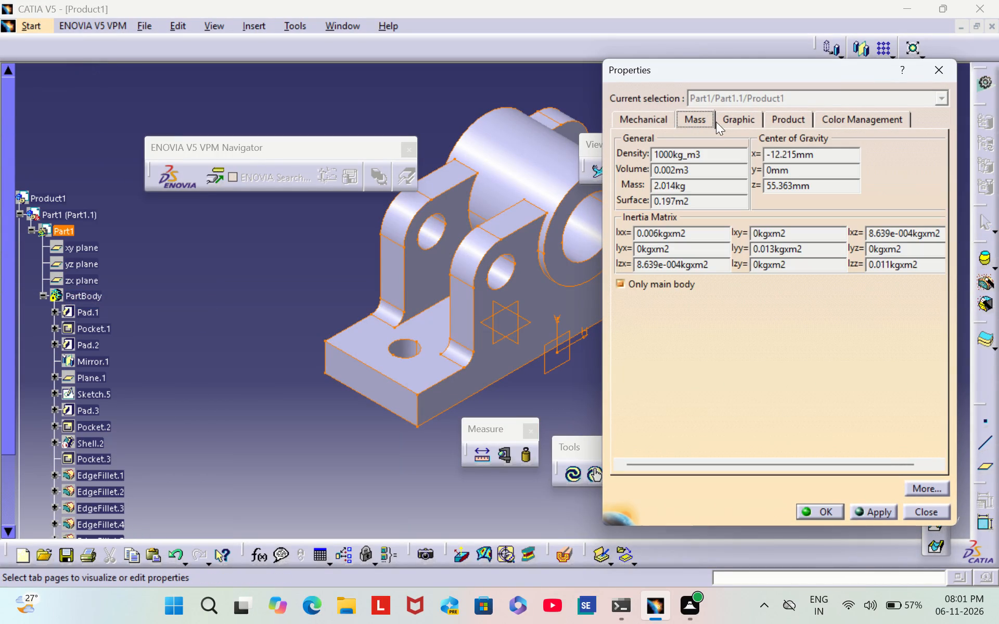
pyautogui.click(758, 124)
pyautogui.click(801, 123)
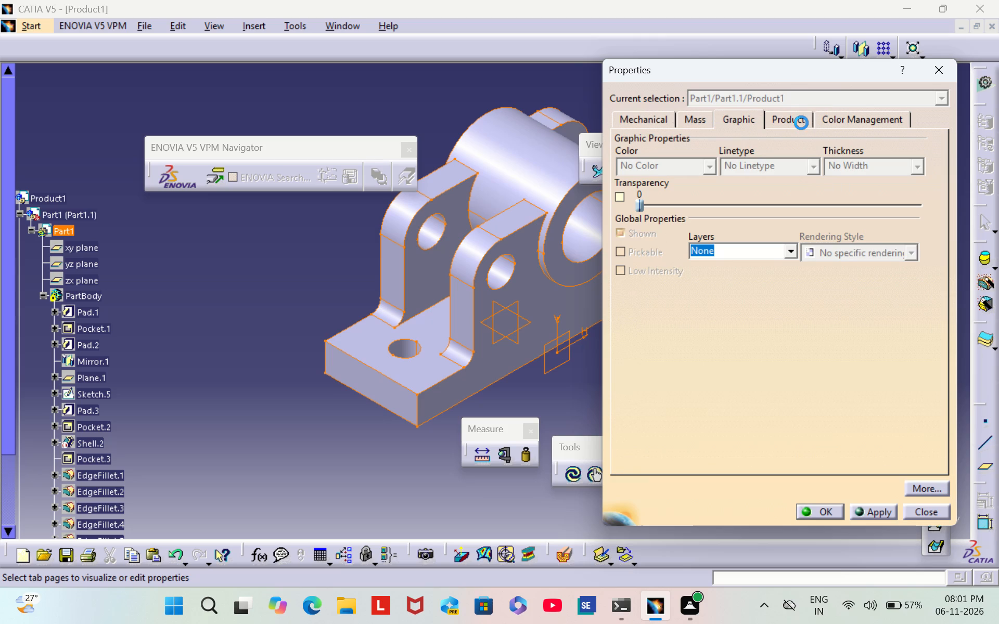
pyautogui.click(861, 108)
pyautogui.click(857, 125)
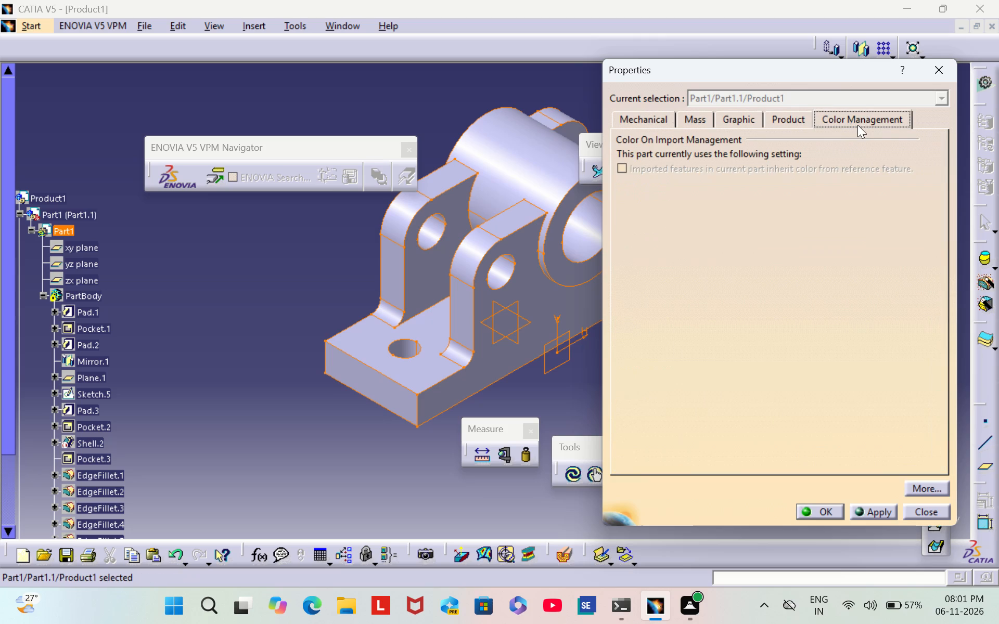
pyautogui.click(953, 76)
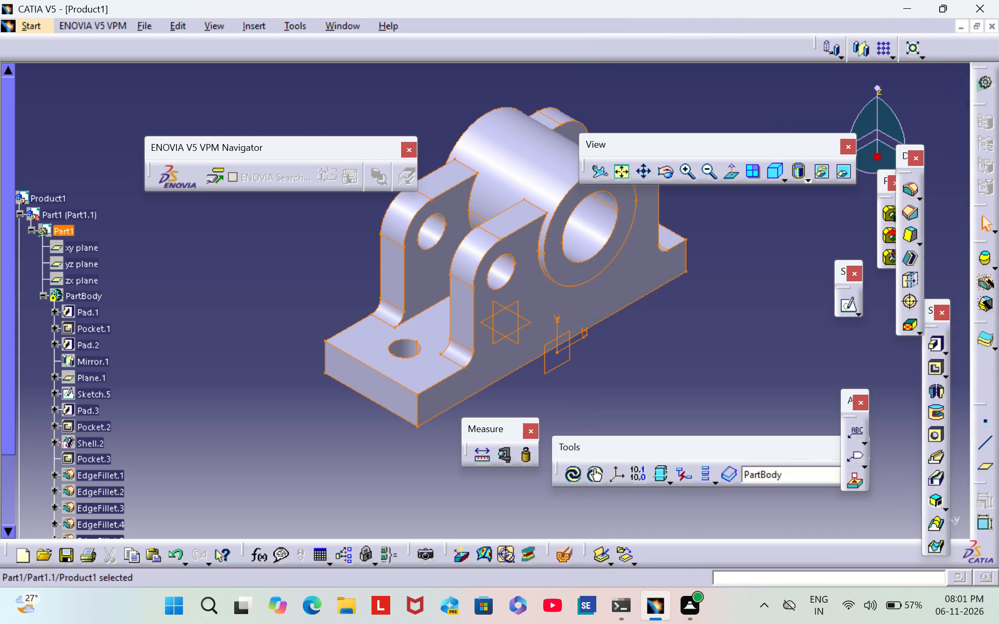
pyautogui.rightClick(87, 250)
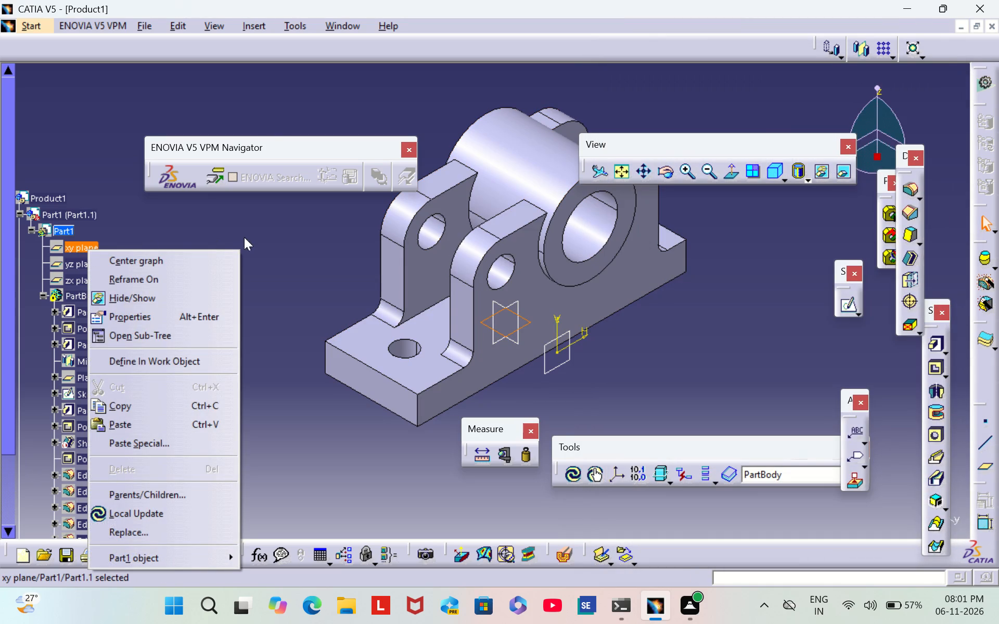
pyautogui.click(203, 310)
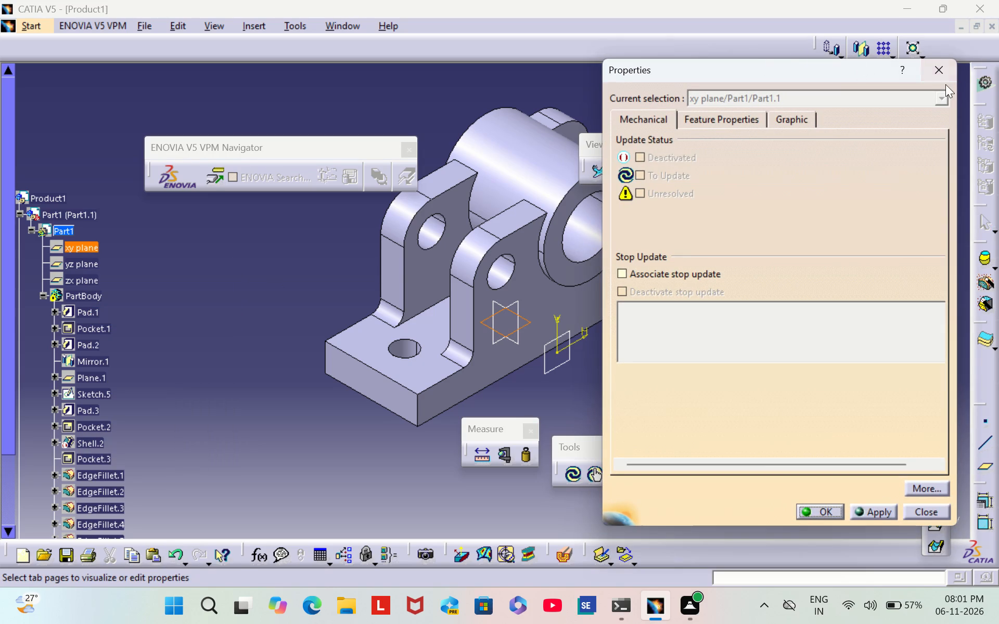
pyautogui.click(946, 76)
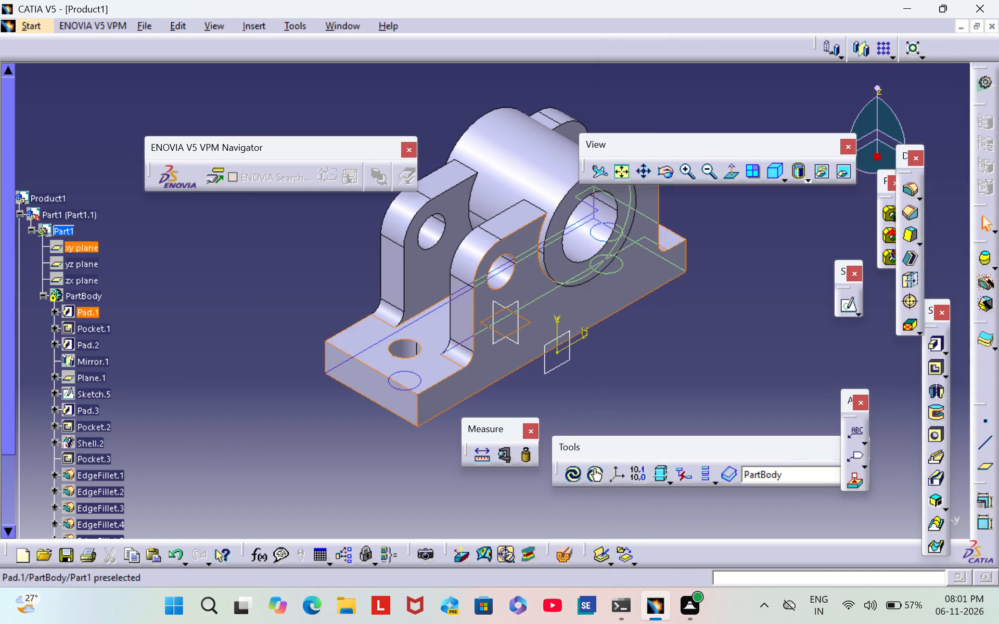
# Set the fill colour of the base block, Pad.1, to reddish brown in its graphic properties.
pyautogui.rightClick(89, 316)
pyautogui.click(129, 331)
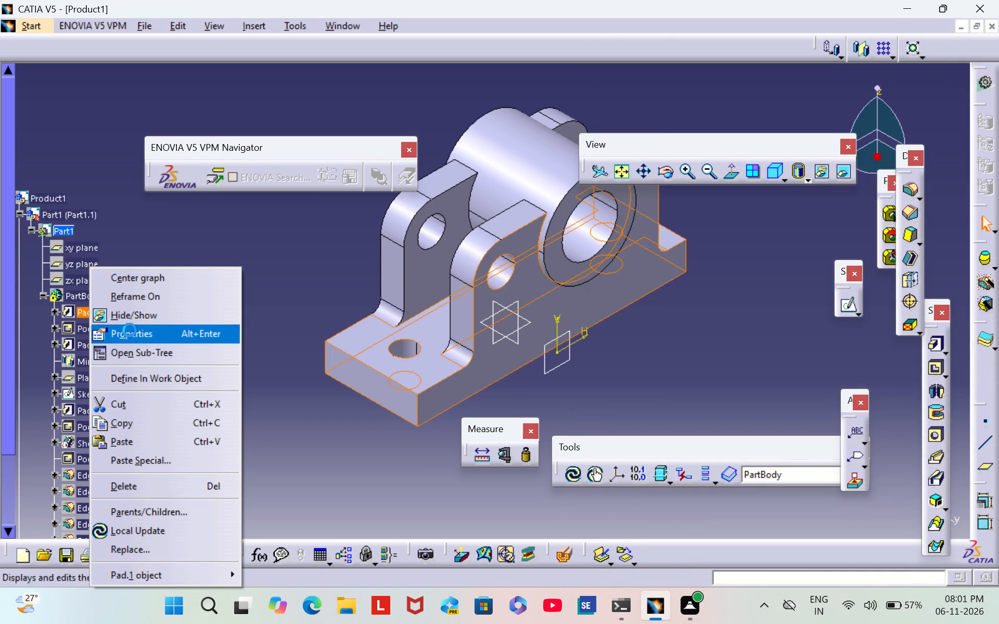
pyautogui.click(729, 120)
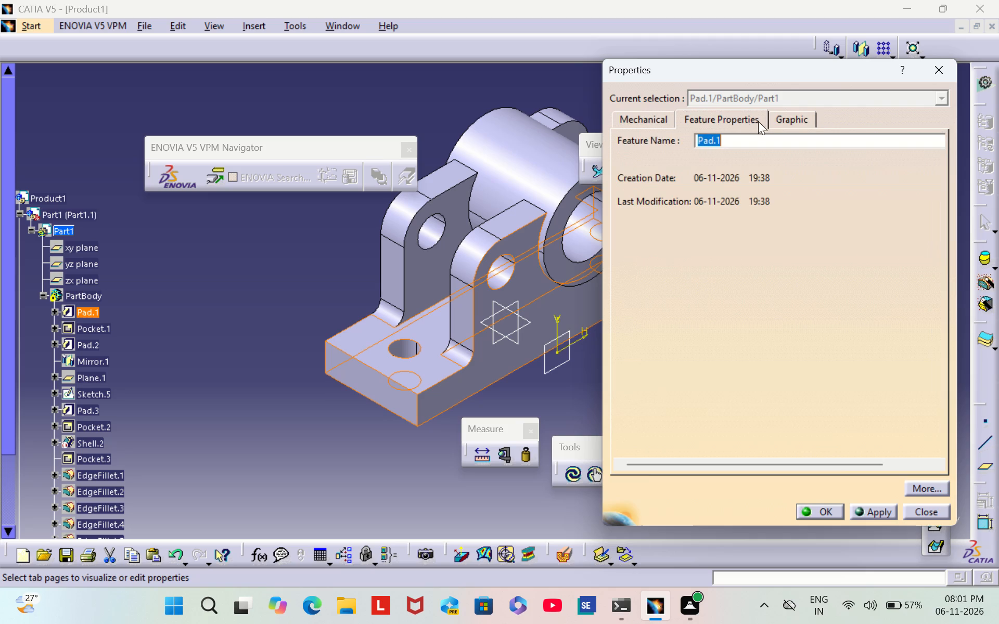
pyautogui.click(795, 116)
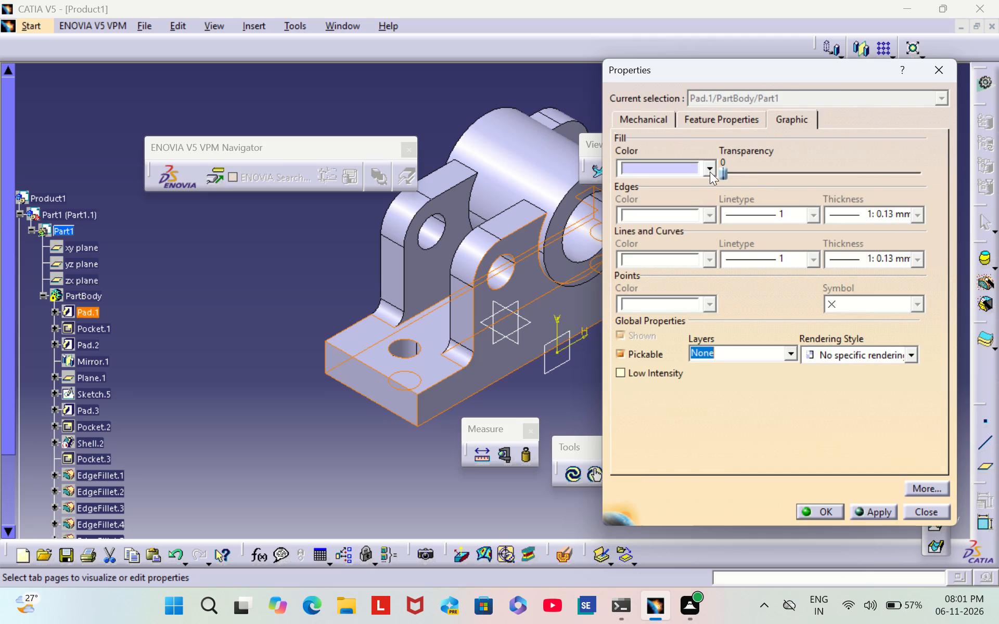
pyautogui.click(710, 171)
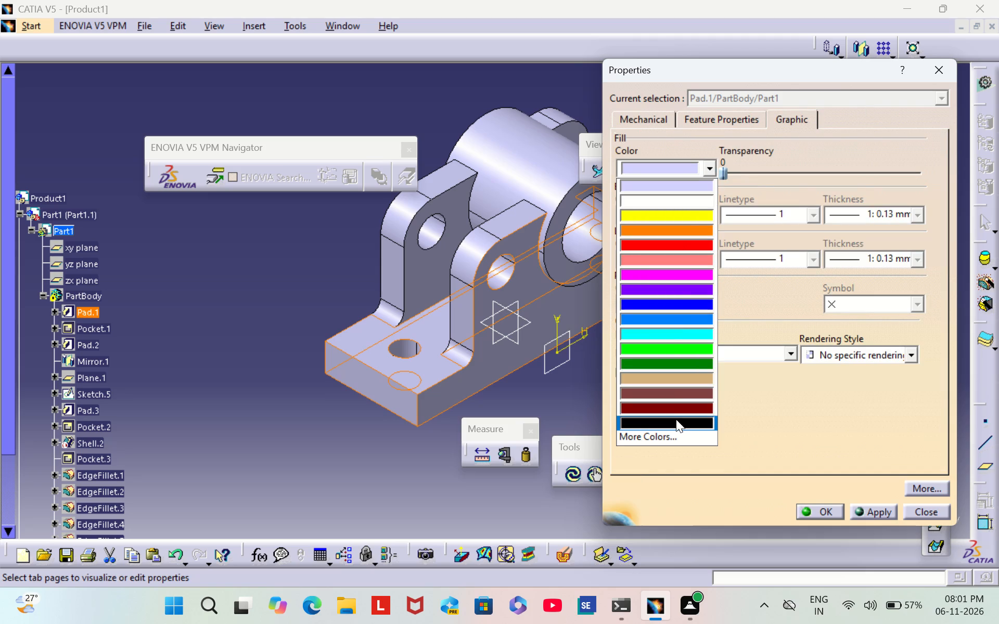
pyautogui.click(671, 396)
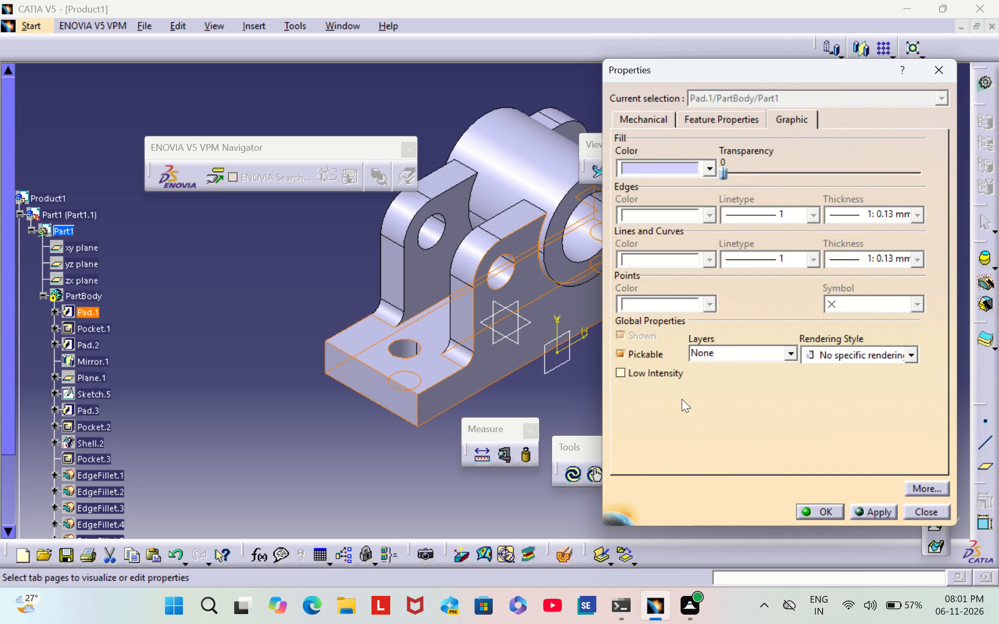
pyautogui.click(819, 513)
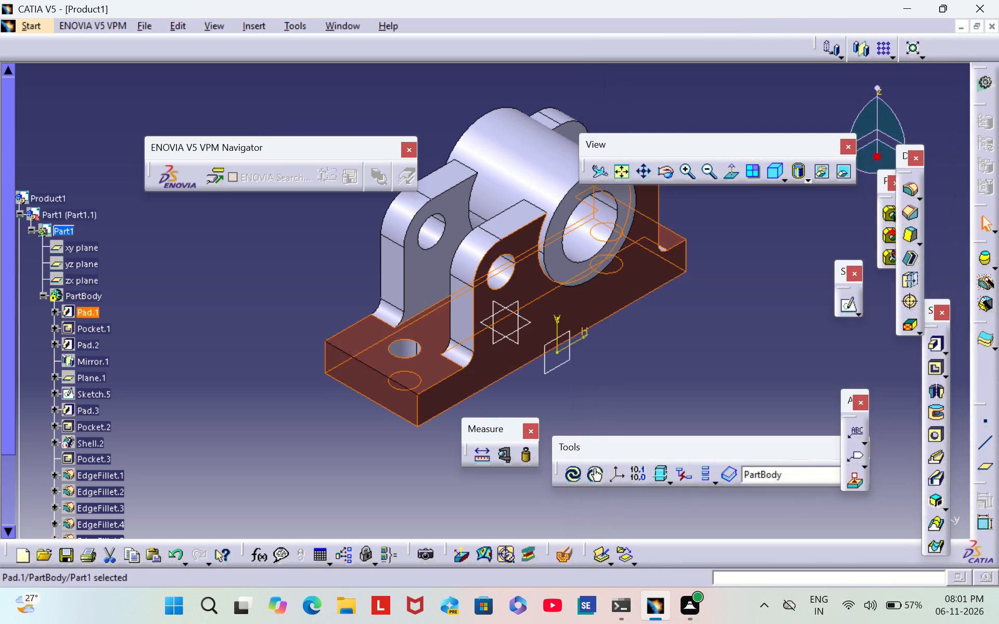
pyautogui.click(272, 290)
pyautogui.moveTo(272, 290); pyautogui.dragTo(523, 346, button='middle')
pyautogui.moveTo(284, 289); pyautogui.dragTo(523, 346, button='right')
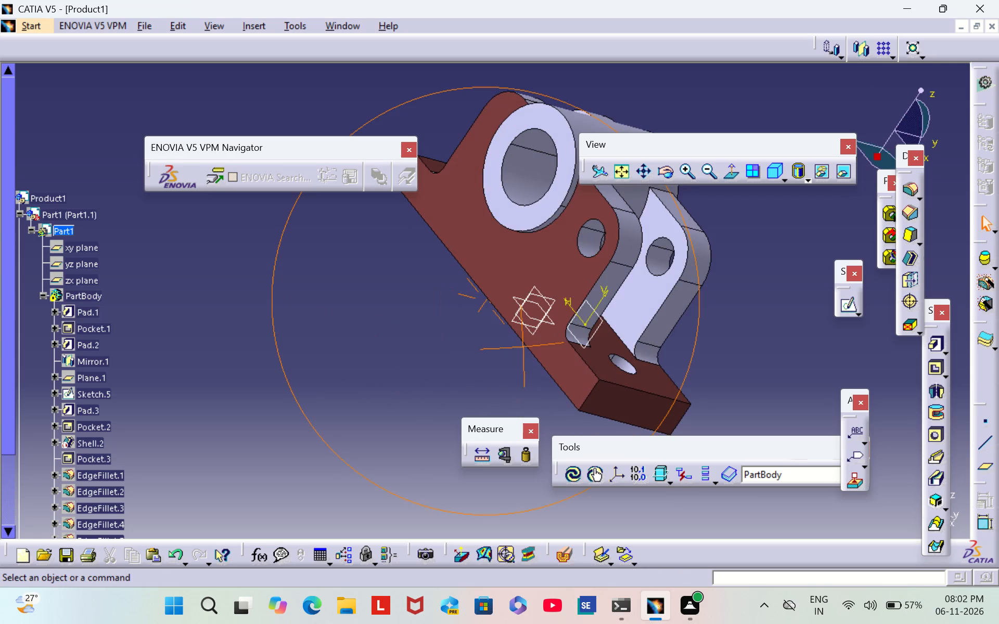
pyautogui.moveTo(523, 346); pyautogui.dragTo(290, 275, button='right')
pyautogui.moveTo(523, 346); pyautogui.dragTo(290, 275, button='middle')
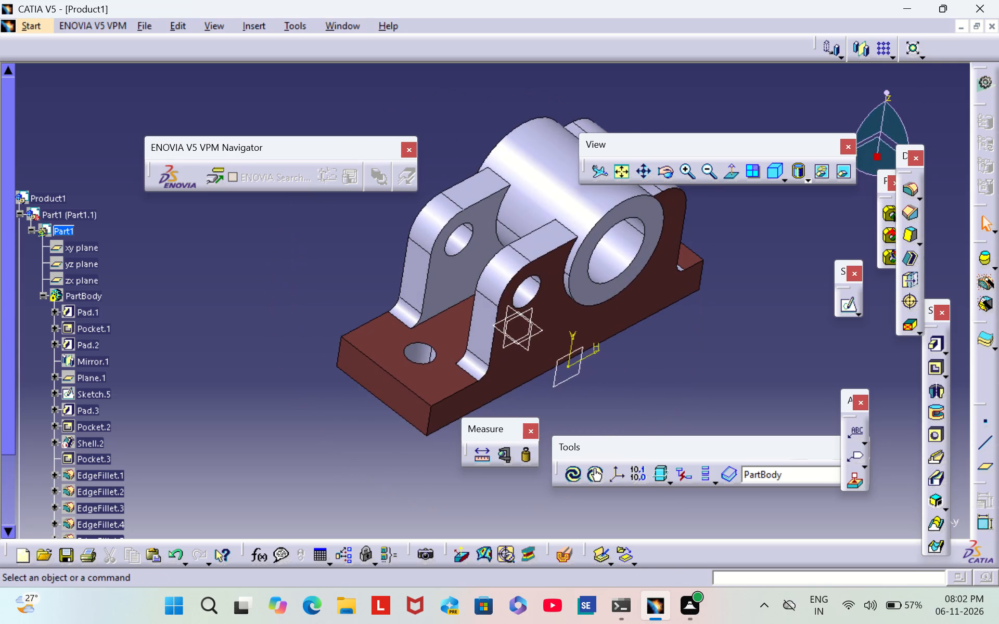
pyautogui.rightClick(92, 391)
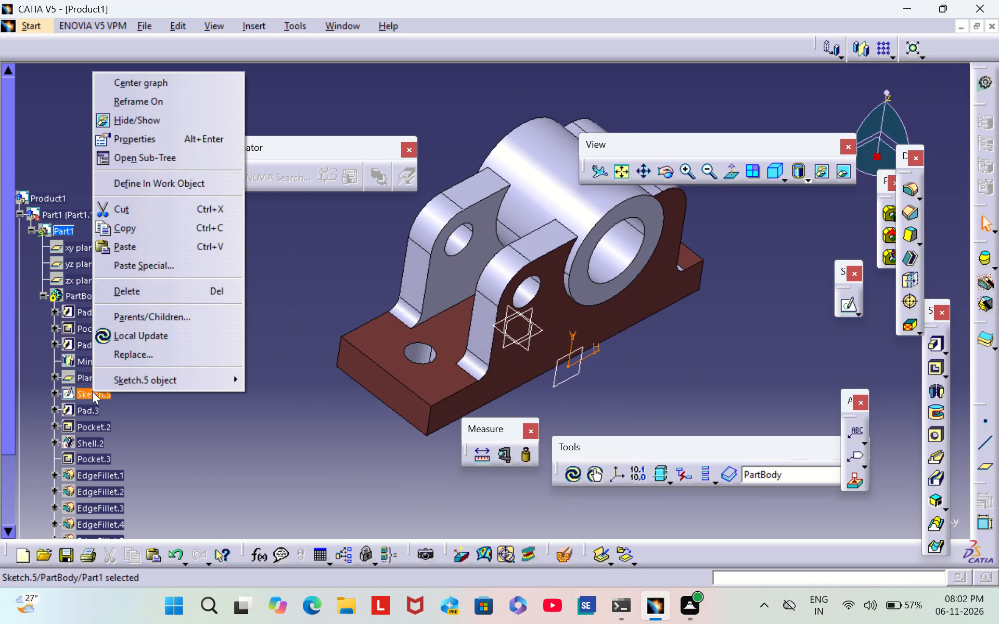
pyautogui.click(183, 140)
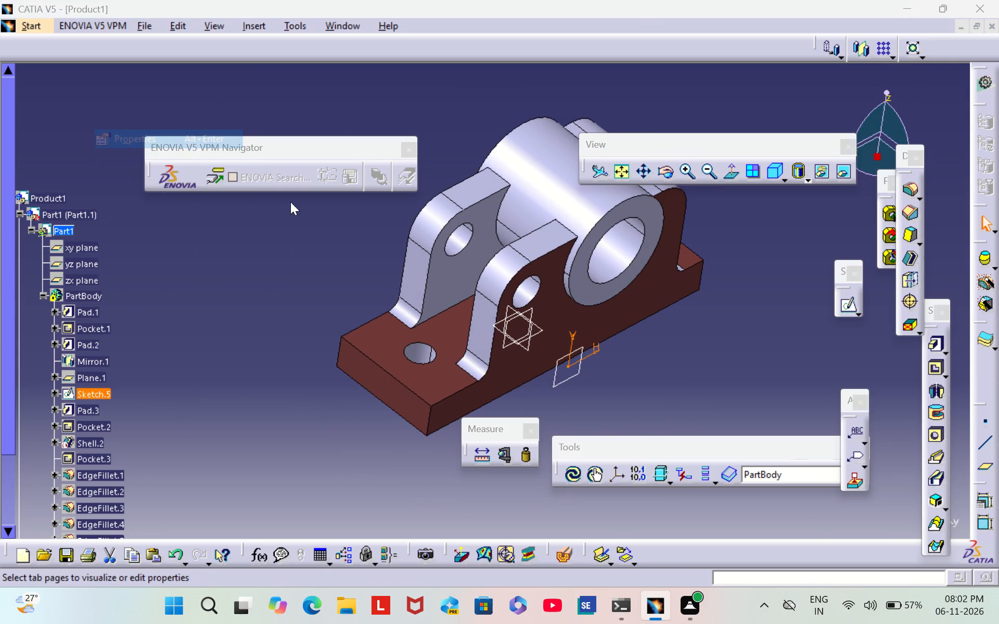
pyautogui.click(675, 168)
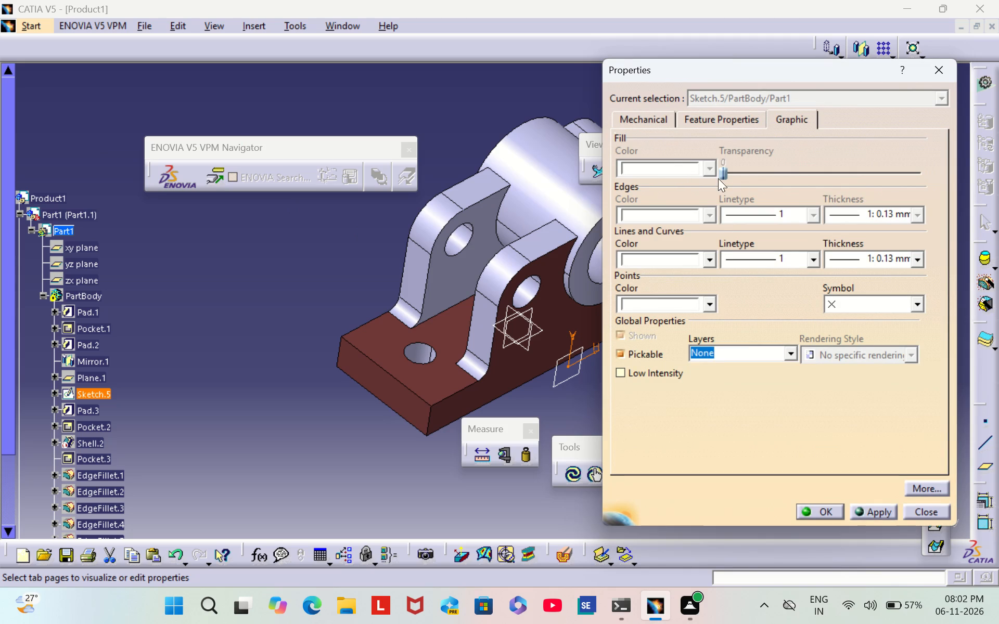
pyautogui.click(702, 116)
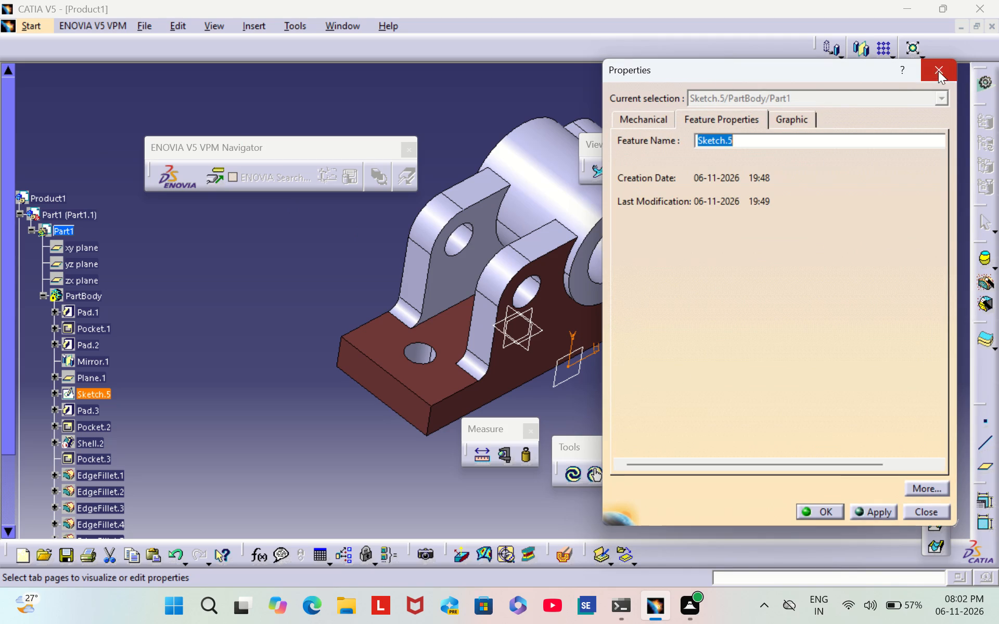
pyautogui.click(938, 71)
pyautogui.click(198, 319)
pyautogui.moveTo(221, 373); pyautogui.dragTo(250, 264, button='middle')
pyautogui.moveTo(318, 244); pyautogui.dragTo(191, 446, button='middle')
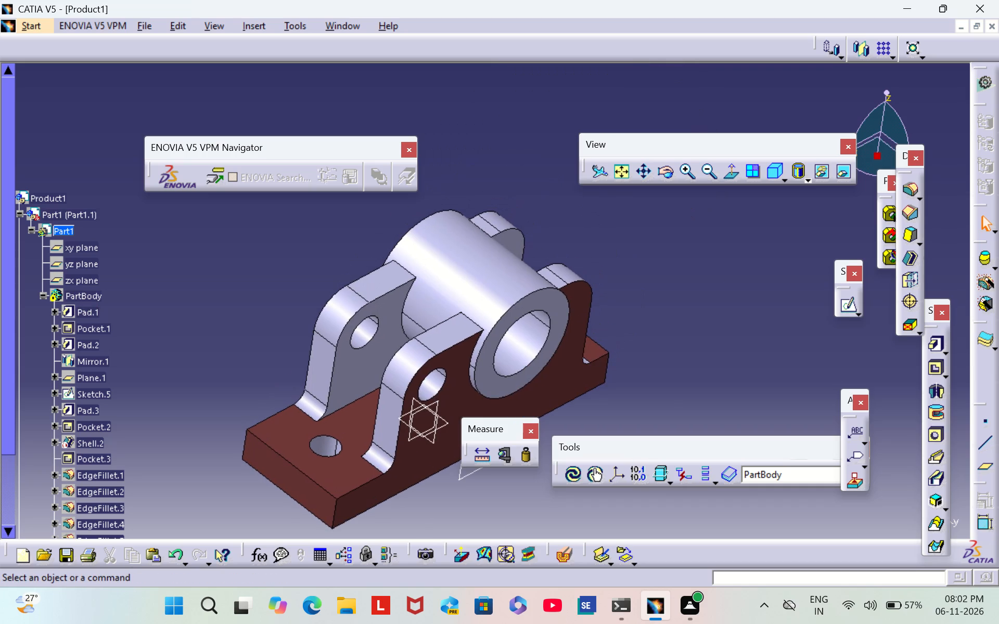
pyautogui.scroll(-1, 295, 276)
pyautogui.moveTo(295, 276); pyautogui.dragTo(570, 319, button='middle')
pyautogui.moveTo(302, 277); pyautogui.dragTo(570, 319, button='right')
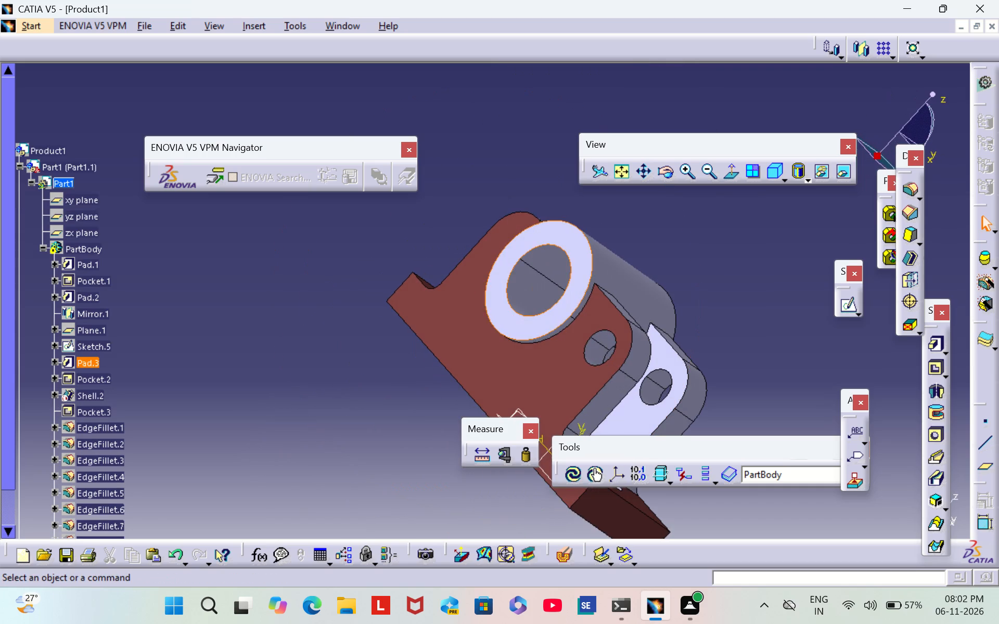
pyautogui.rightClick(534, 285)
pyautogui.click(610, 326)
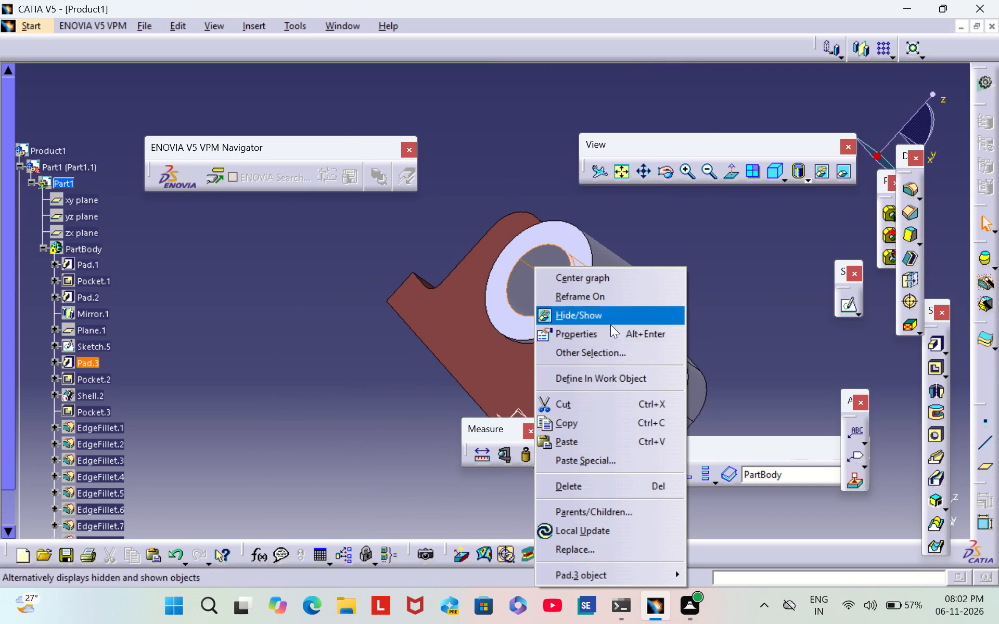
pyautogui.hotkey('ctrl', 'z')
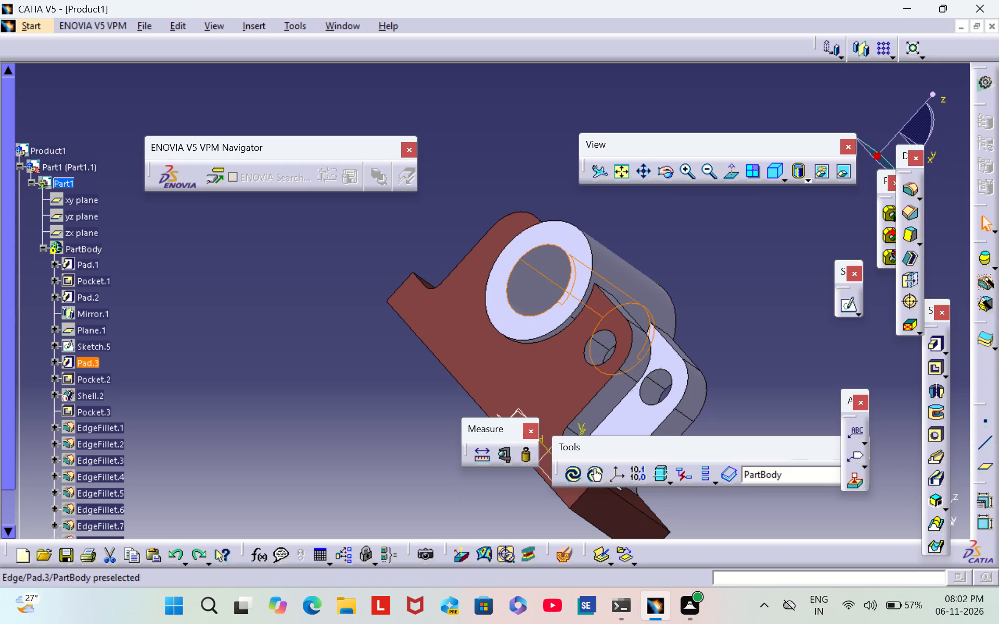
# Set the fill colour of the cylinder's inner bore face to the same reddish brown as the base.
pyautogui.rightClick(544, 269)
pyautogui.click(618, 335)
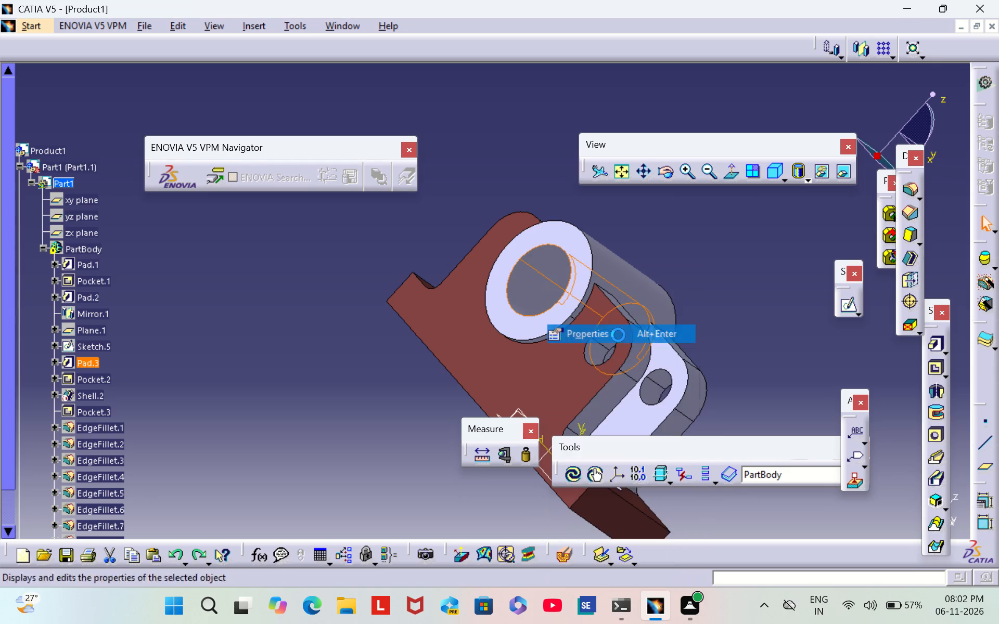
pyautogui.click(663, 174)
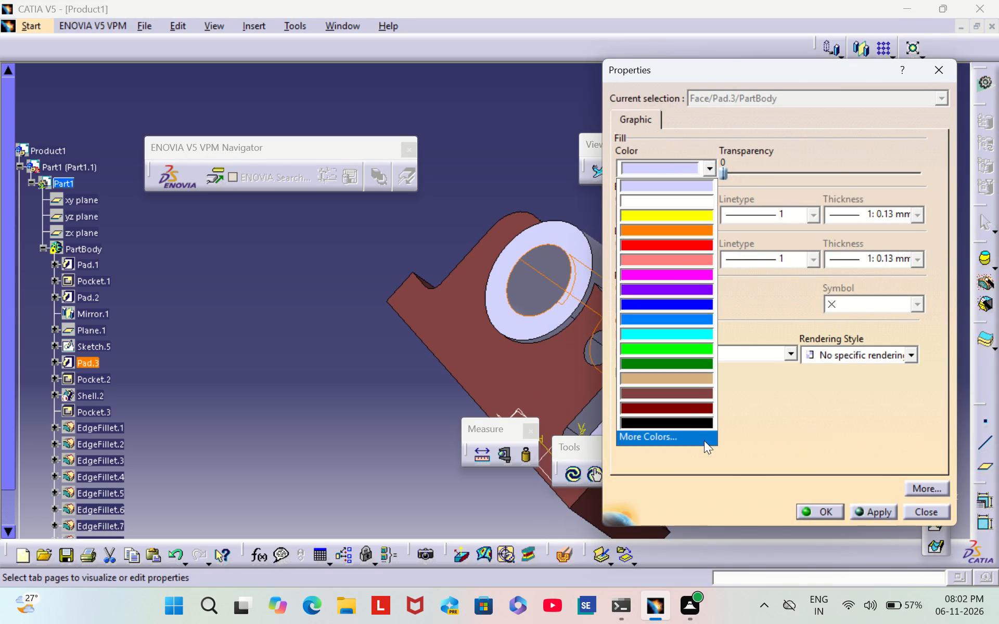
pyautogui.click(694, 398)
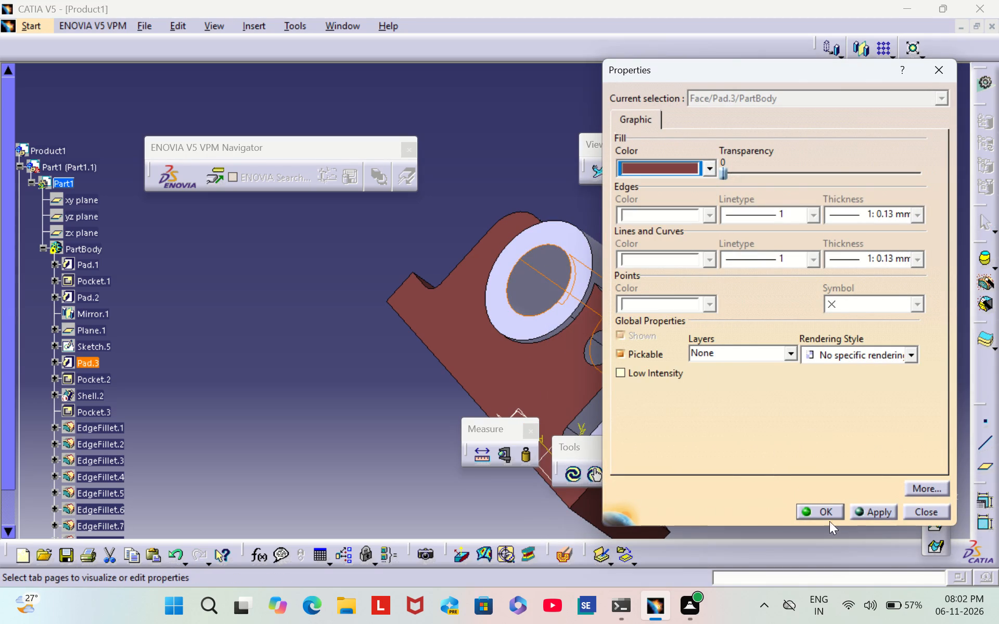
pyautogui.click(826, 514)
pyautogui.click(731, 330)
# Set the fill colour of the Pad.2 wall's inner side face to the same reddish brown as the base.
pyautogui.moveTo(731, 329); pyautogui.dragTo(439, 354, button='middle')
pyautogui.scroll(-1, 713, 321)
pyautogui.moveTo(691, 317); pyautogui.dragTo(439, 354, button='right')
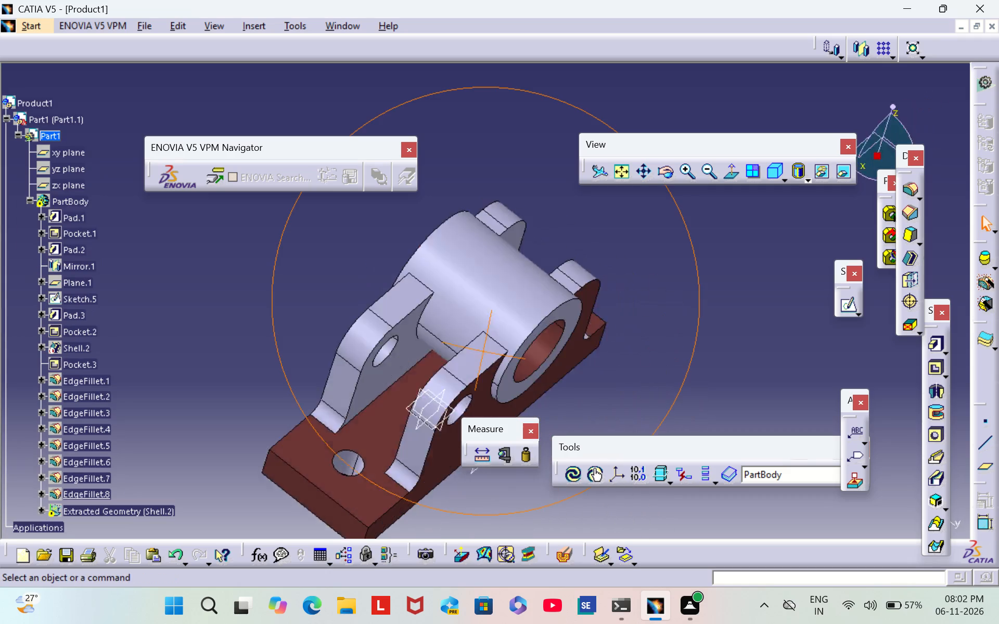
pyautogui.moveTo(439, 354); pyautogui.dragTo(619, 322, button='middle')
pyautogui.moveTo(439, 354); pyautogui.dragTo(619, 322, button='right')
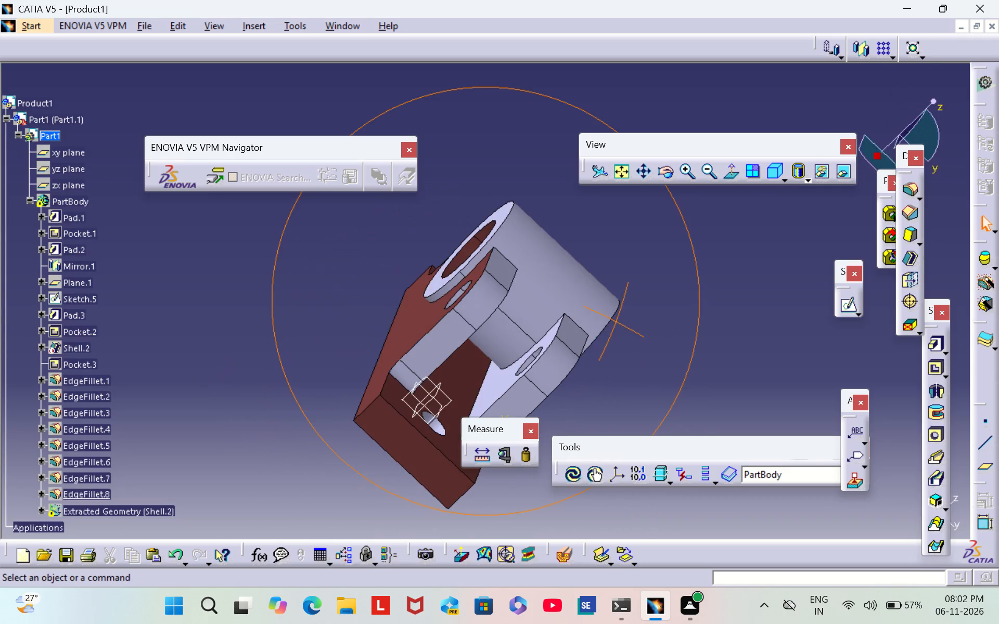
pyautogui.moveTo(619, 322); pyautogui.dragTo(682, 344, button='middle')
pyautogui.moveTo(619, 322); pyautogui.dragTo(682, 344, button='right')
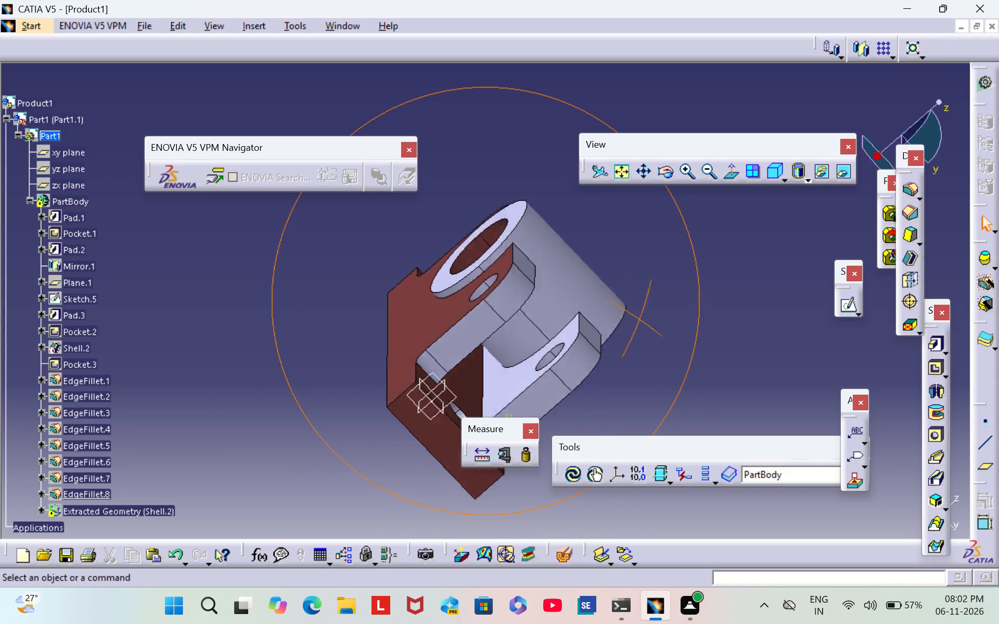
pyautogui.moveTo(682, 344); pyautogui.dragTo(683, 346, button='right')
pyautogui.moveTo(682, 344); pyautogui.dragTo(683, 346, button='middle')
pyautogui.rightClick(570, 393)
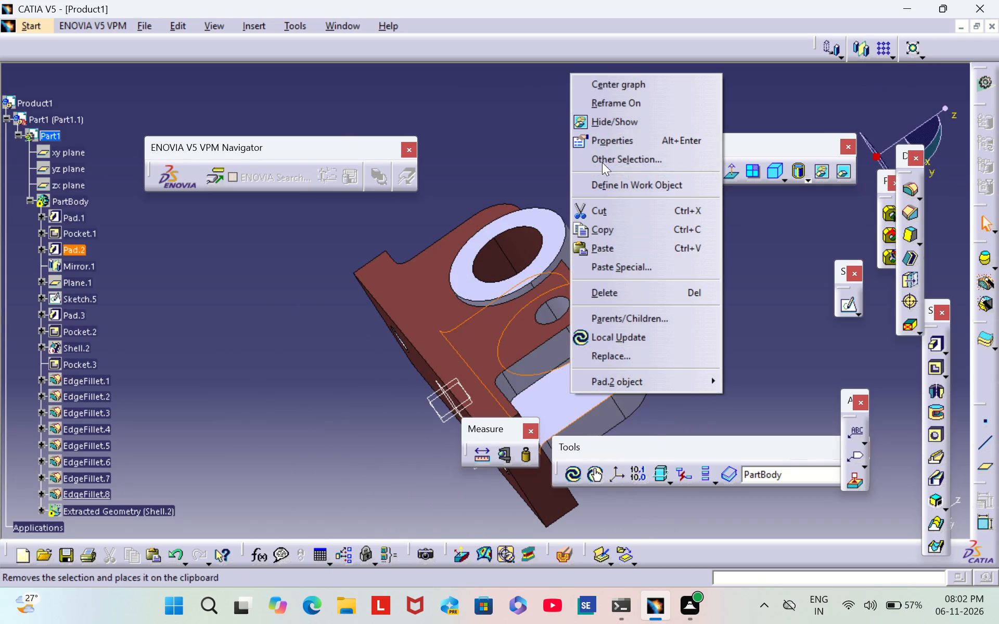
pyautogui.click(608, 136)
pyautogui.click(670, 178)
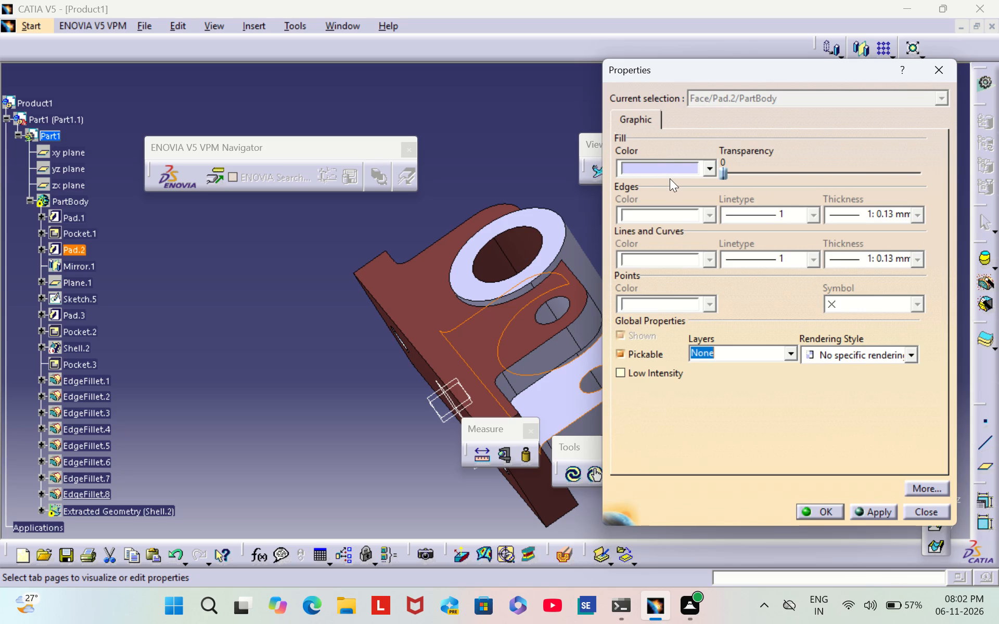
pyautogui.click(672, 171)
pyautogui.click(709, 397)
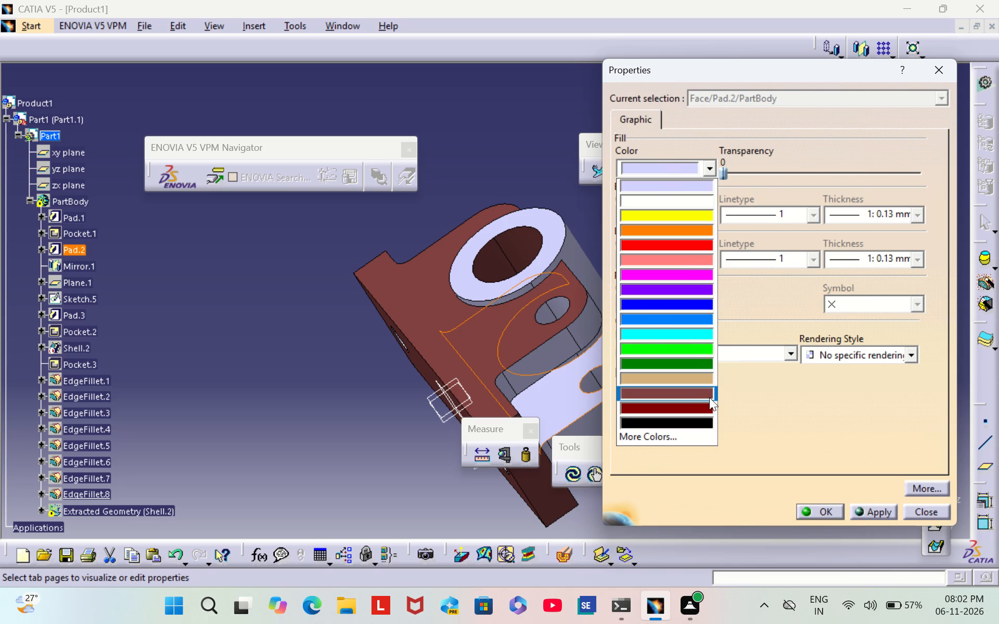
pyautogui.click(808, 507)
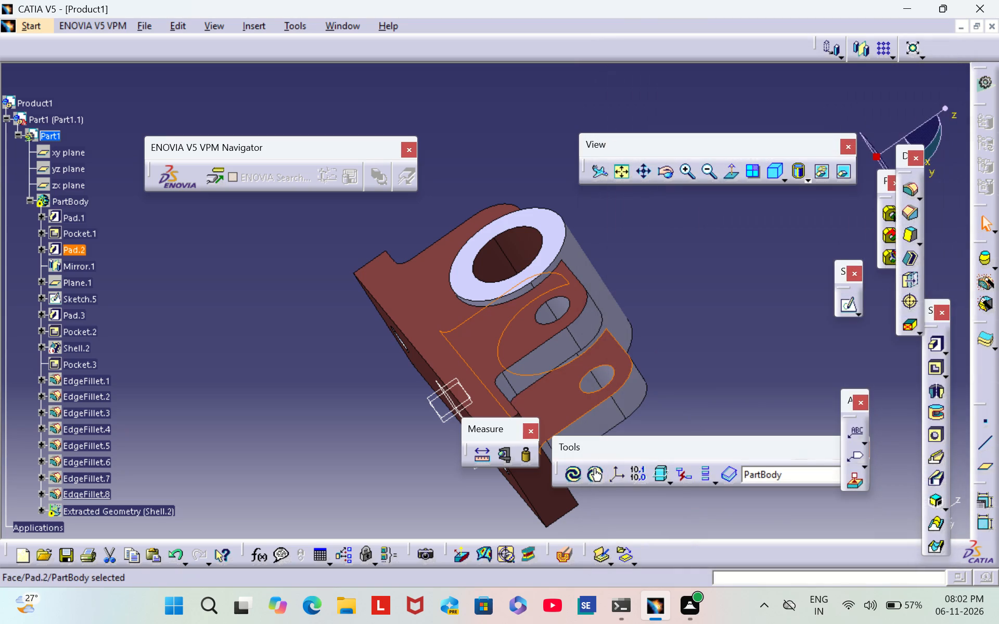
pyautogui.click(743, 364)
# Set the fill colour of the outer cylindrical face of Pad.3 to reddish brown in its graphic properties.
pyautogui.moveTo(731, 348); pyautogui.dragTo(497, 325, button='middle')
pyautogui.moveTo(728, 345); pyautogui.dragTo(497, 325, button='right')
pyautogui.rightClick(506, 292)
pyautogui.click(560, 328)
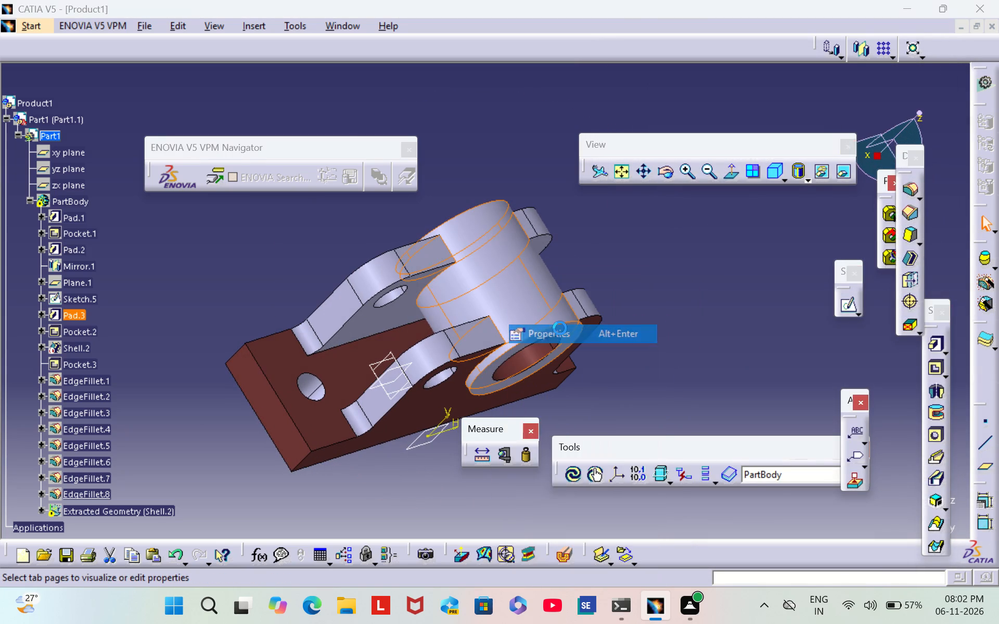
pyautogui.click(662, 173)
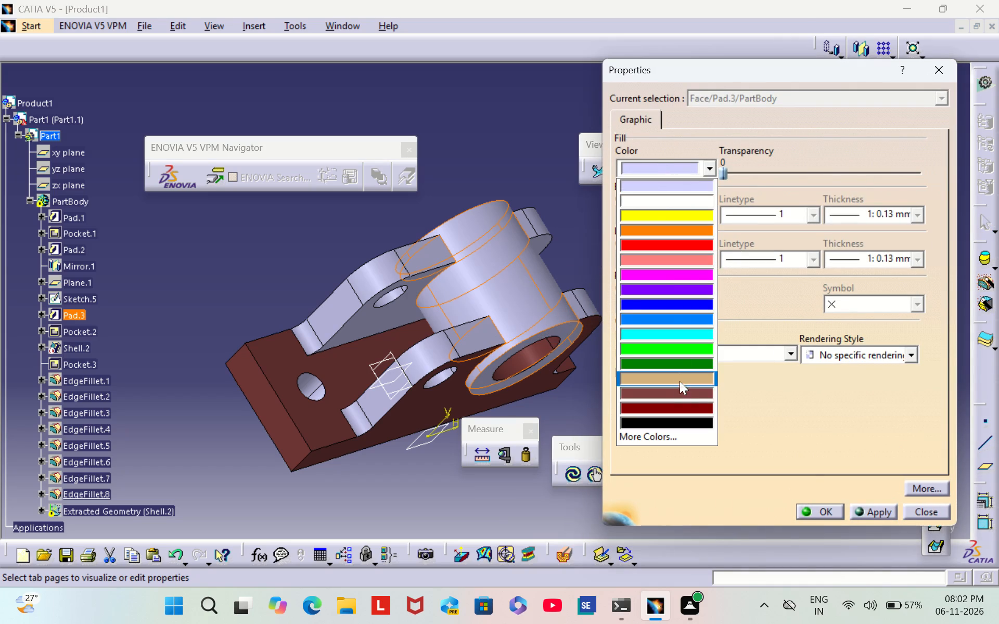
pyautogui.click(682, 393)
pyautogui.click(816, 511)
pyautogui.click(703, 320)
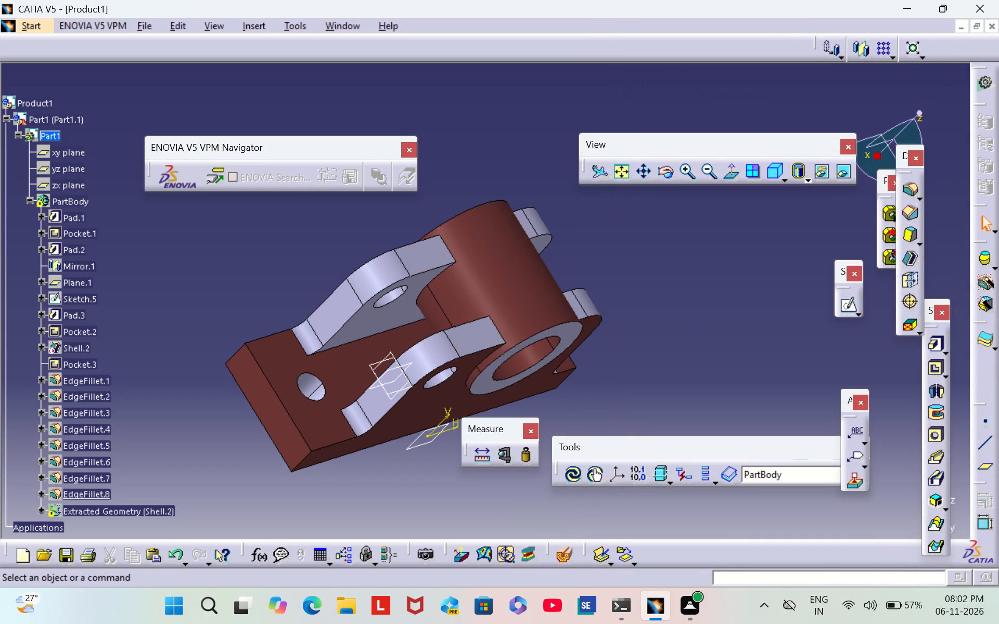
# Set the fill colour of the cylinder's ring-shaped end face on the Pad.2 wall side to reddish brown.
pyautogui.moveTo(703, 318); pyautogui.dragTo(601, 316, button='middle')
pyautogui.moveTo(704, 316); pyautogui.dragTo(601, 316, button='right')
pyautogui.rightClick(505, 343)
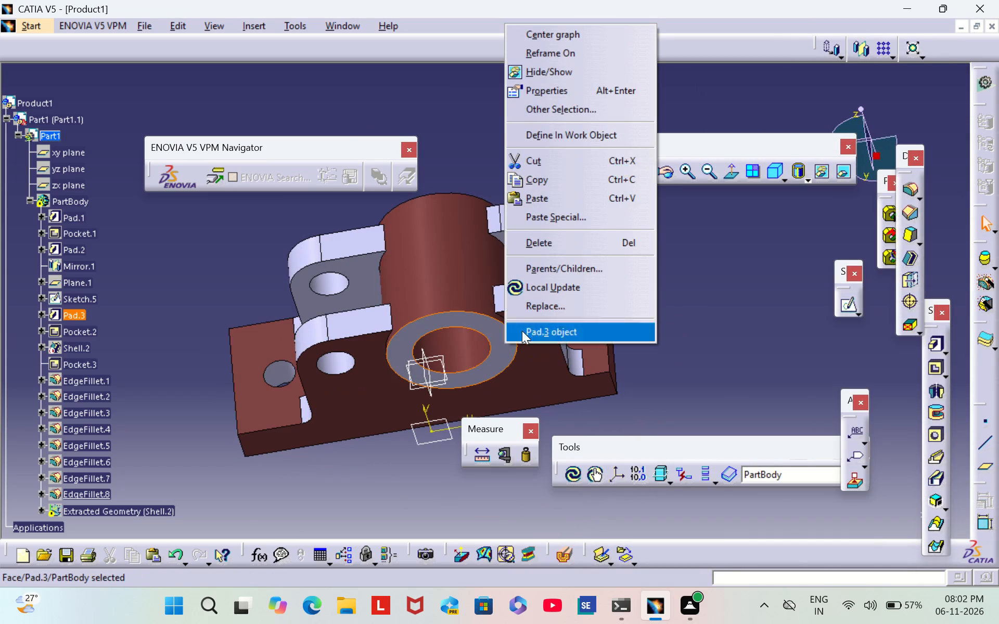
pyautogui.click(575, 95)
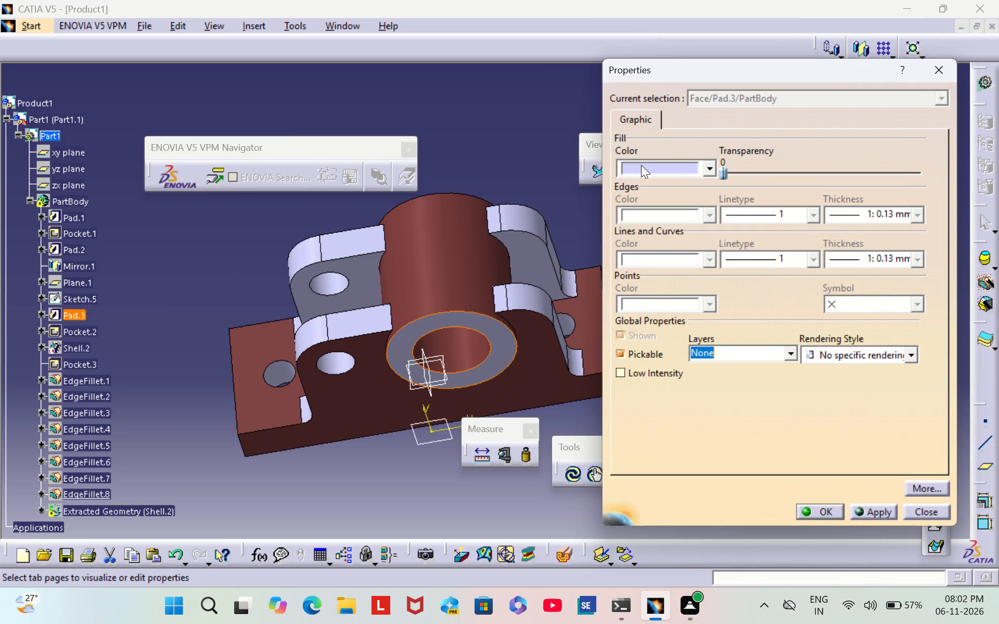
pyautogui.click(644, 169)
pyautogui.click(691, 389)
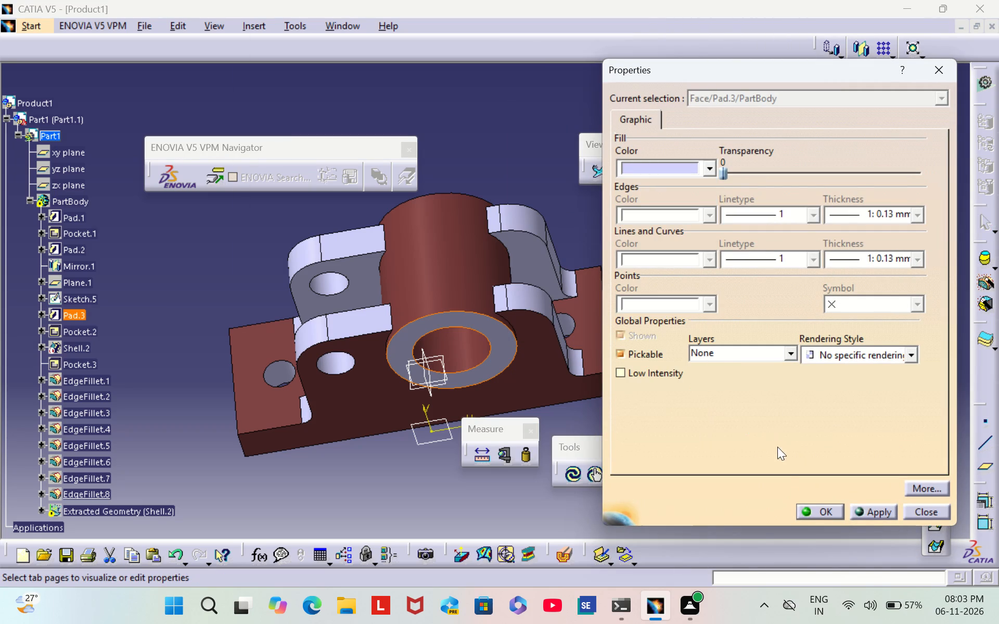
pyautogui.click(817, 506)
pyautogui.click(732, 350)
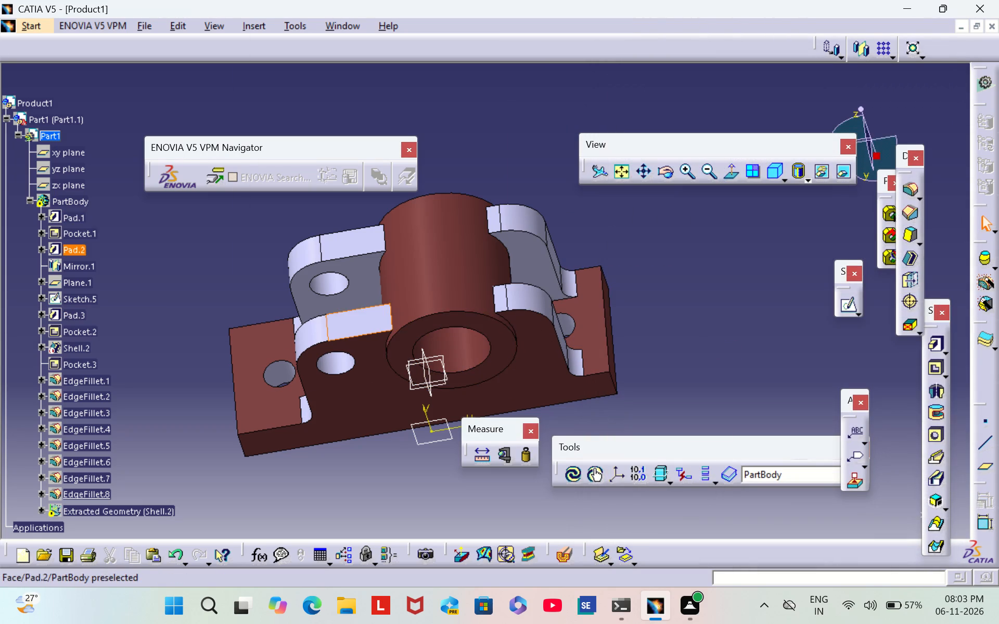
# Set the fill colour of the Mirror.1 wall's inner side face to reddish brown.
pyautogui.scroll(1, 236, 258)
pyautogui.scroll(-1, 236, 257)
pyautogui.moveTo(236, 257); pyautogui.dragTo(580, 315, button='middle')
pyautogui.moveTo(236, 256); pyautogui.dragTo(580, 315, button='right')
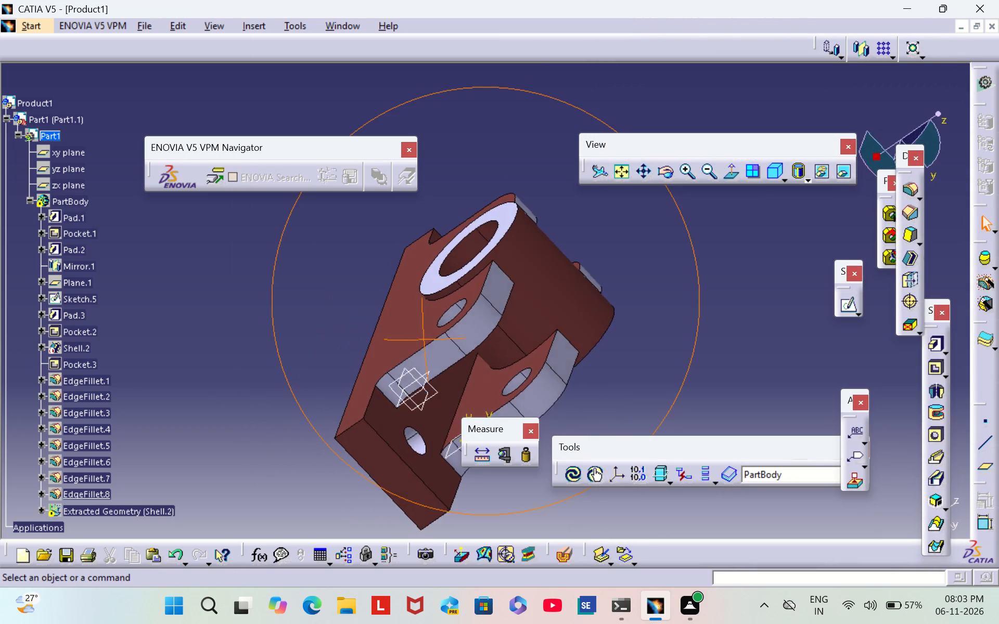
pyautogui.moveTo(580, 315); pyautogui.dragTo(507, 244, button='right')
pyautogui.moveTo(580, 315); pyautogui.dragTo(507, 244, button='middle')
pyautogui.rightClick(396, 337)
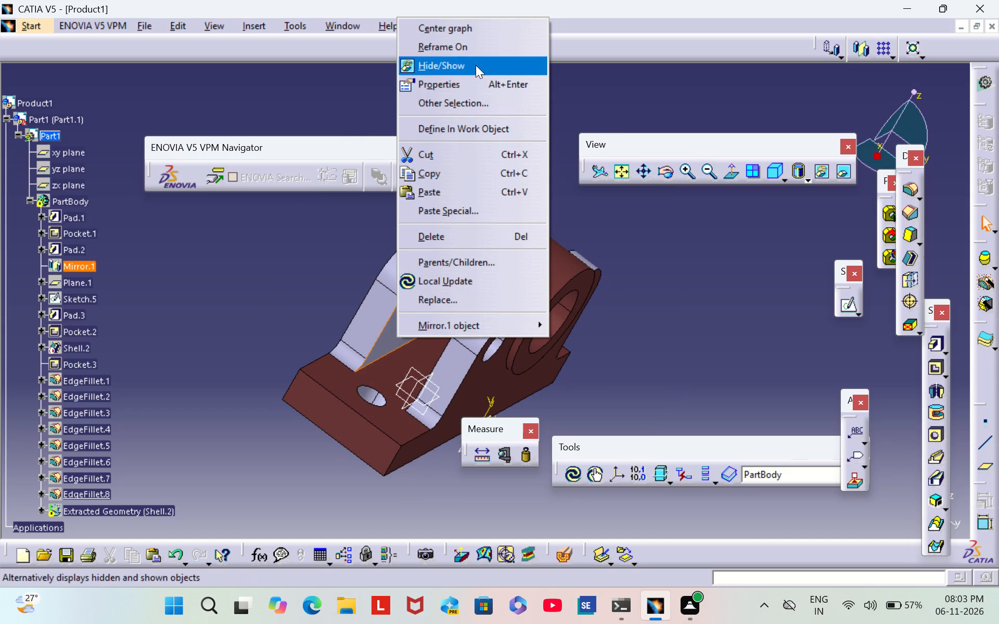
pyautogui.click(467, 76)
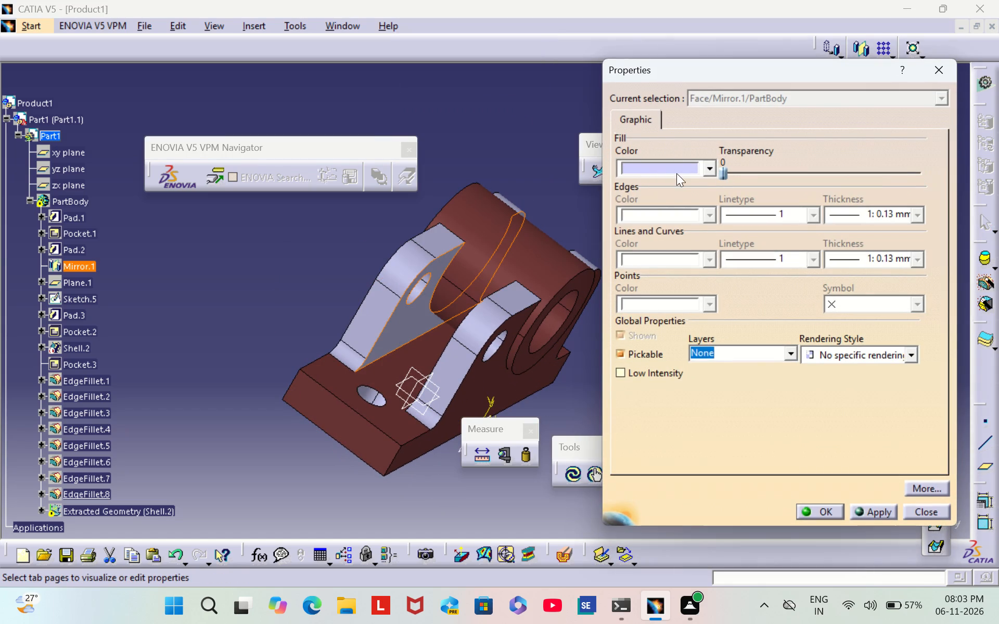
pyautogui.click(677, 173)
pyautogui.click(663, 393)
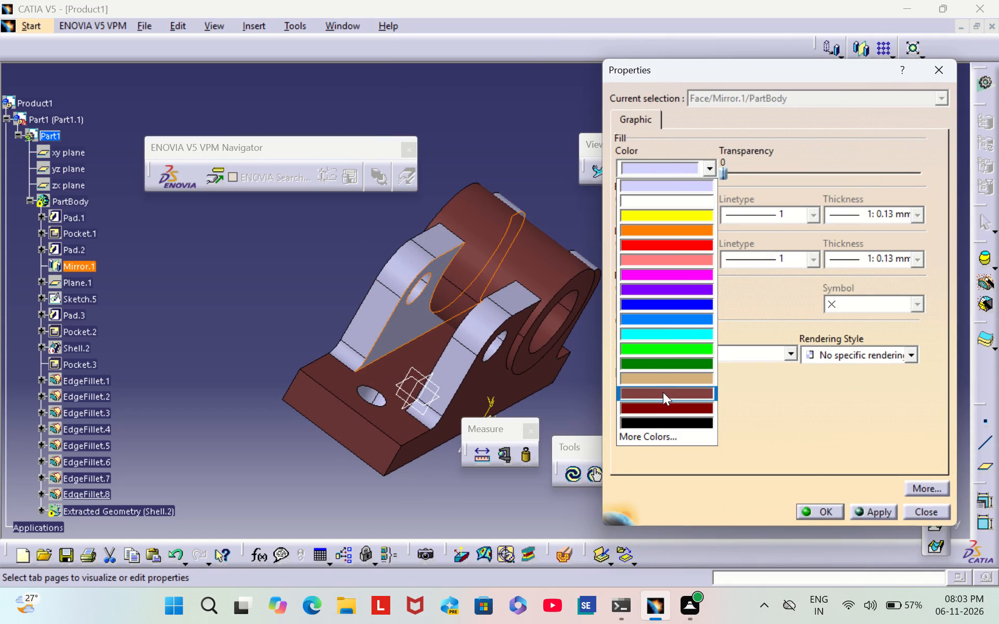
pyautogui.click(836, 512)
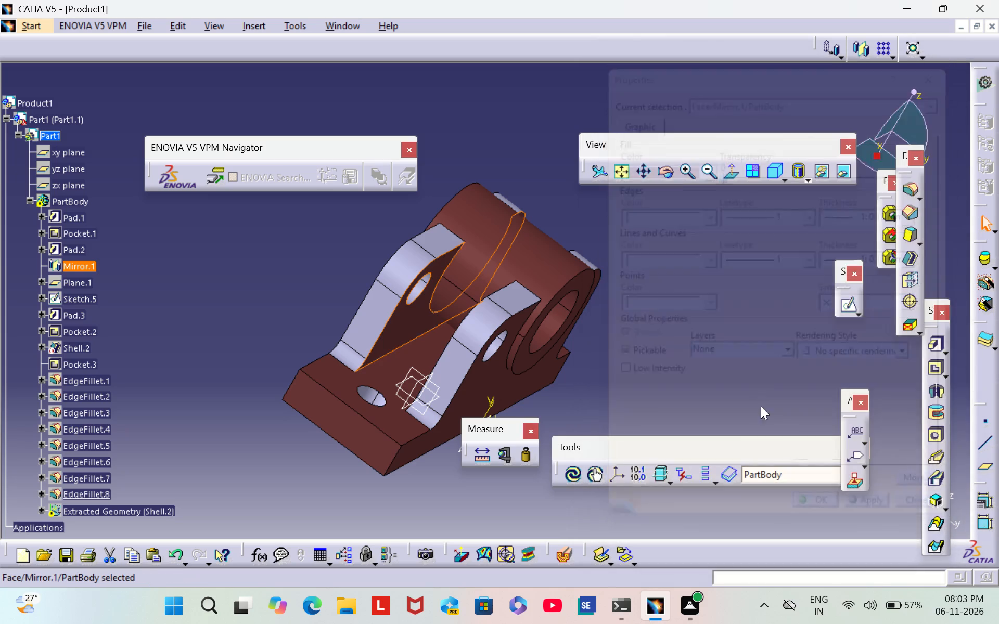
pyautogui.click(744, 317)
# Set the fill colour of the sloping edge face at one end of the Mirror.1 wall to reddish brown.
pyautogui.rightClick(379, 303)
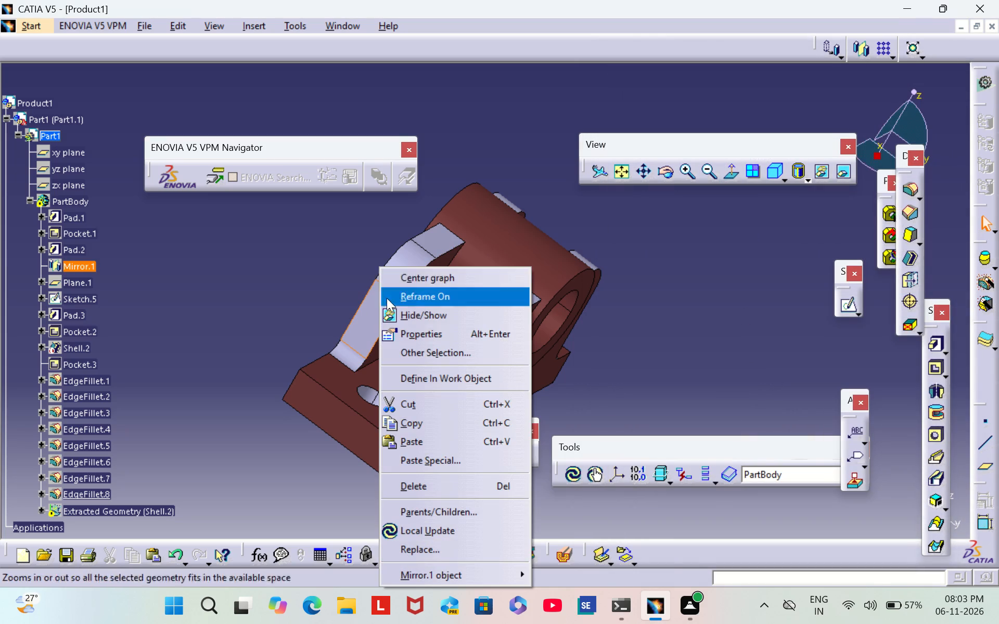
pyautogui.click(482, 334)
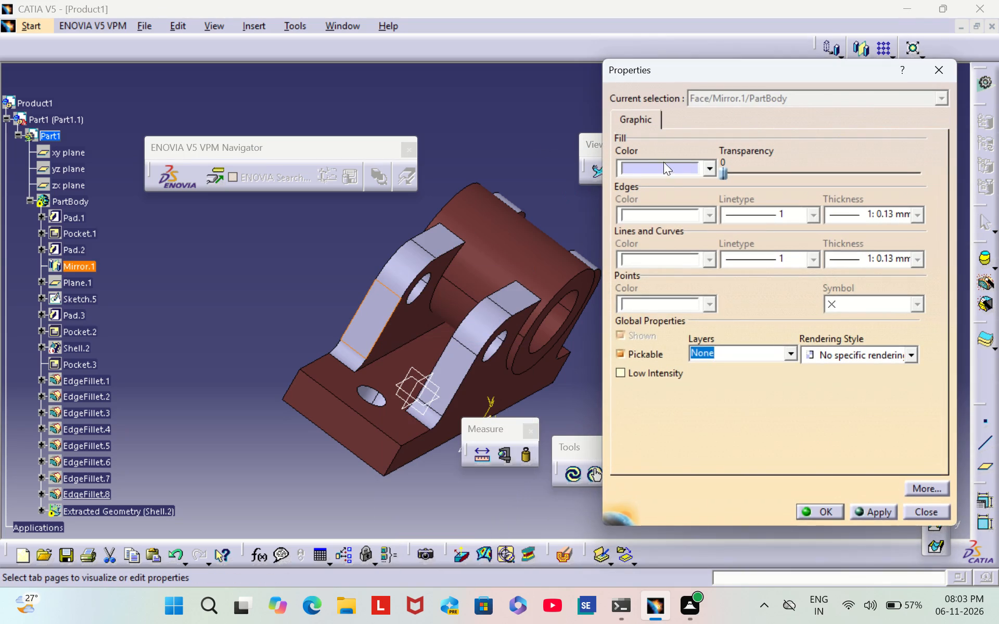
pyautogui.click(664, 164)
pyautogui.click(672, 393)
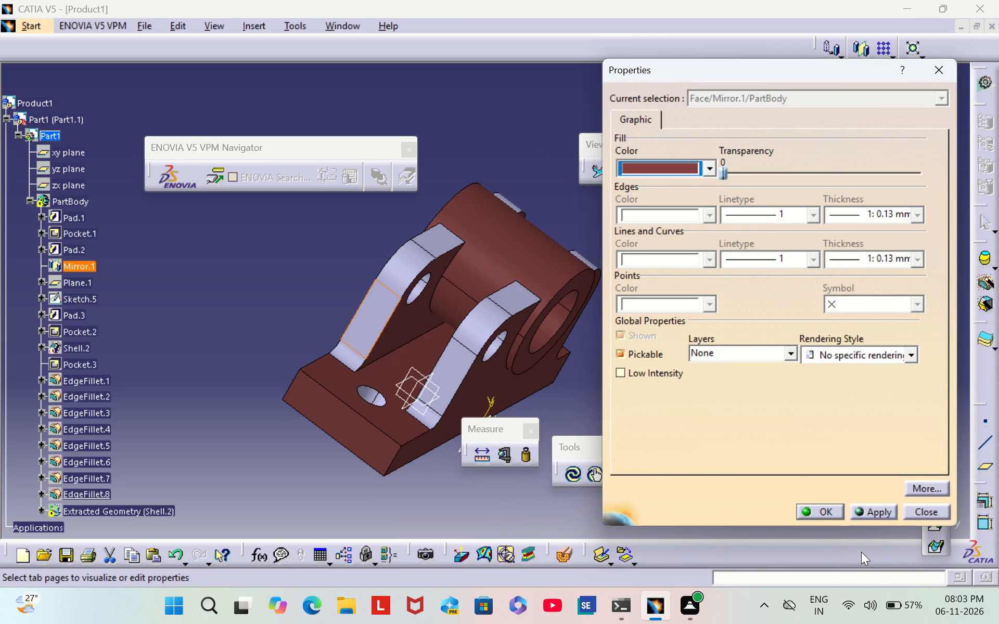
pyautogui.click(825, 511)
pyautogui.click(686, 270)
# Set the fill colour of the sloping edge face at the opposite end of the Mirror.1 wall to reddish brown.
pyautogui.scroll(1, 687, 259)
pyautogui.moveTo(687, 258); pyautogui.dragTo(569, 283, button='middle')
pyautogui.scroll(-1, 687, 257)
pyautogui.moveTo(686, 256); pyautogui.dragTo(569, 283, button='right')
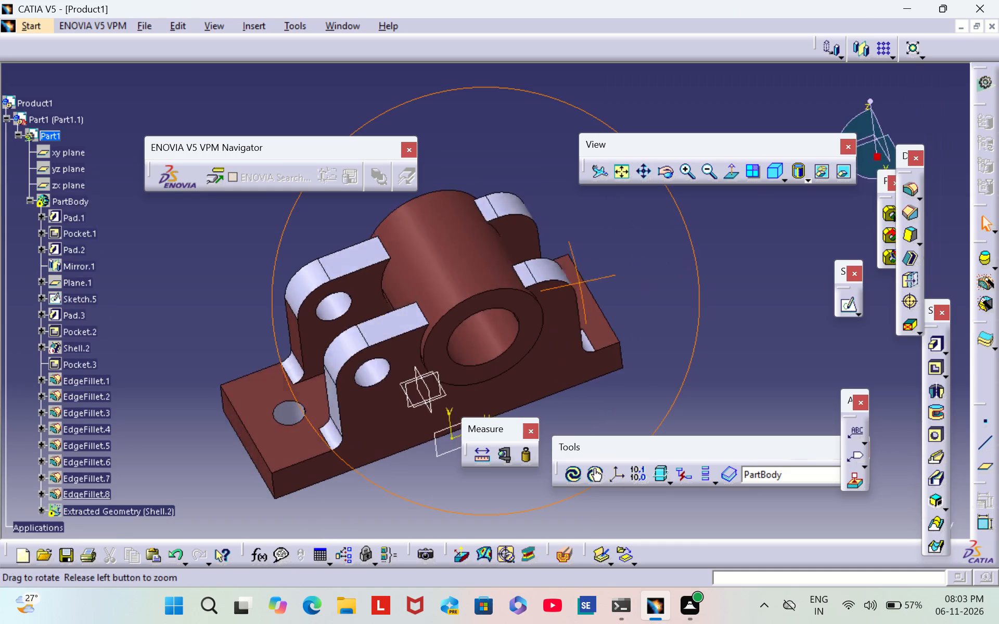
pyautogui.moveTo(569, 283); pyautogui.dragTo(360, 348, button='right')
pyautogui.moveTo(569, 283); pyautogui.dragTo(360, 348, button='middle')
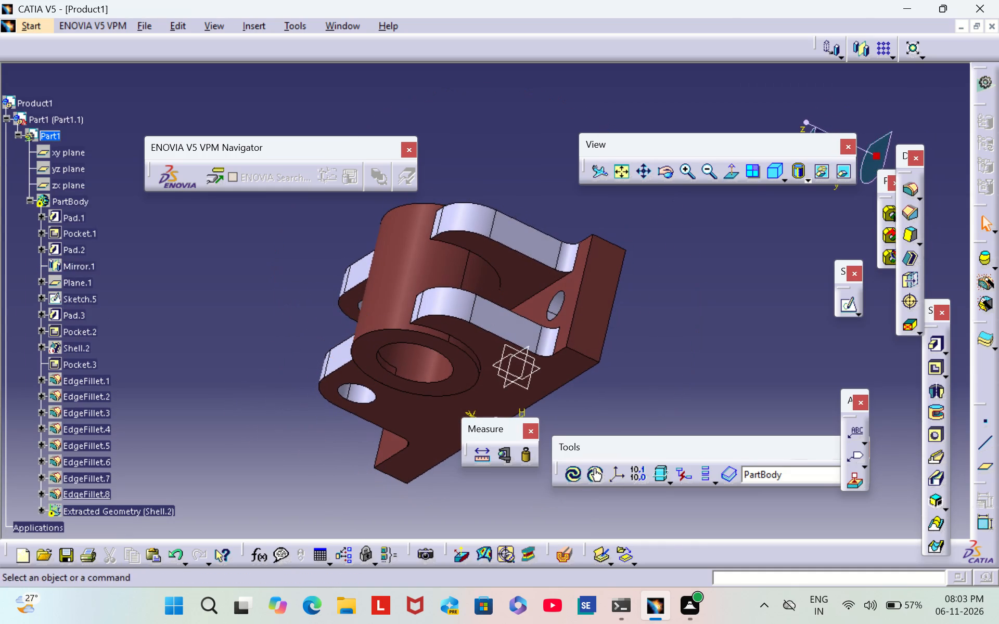
pyautogui.rightClick(519, 244)
pyautogui.click(591, 320)
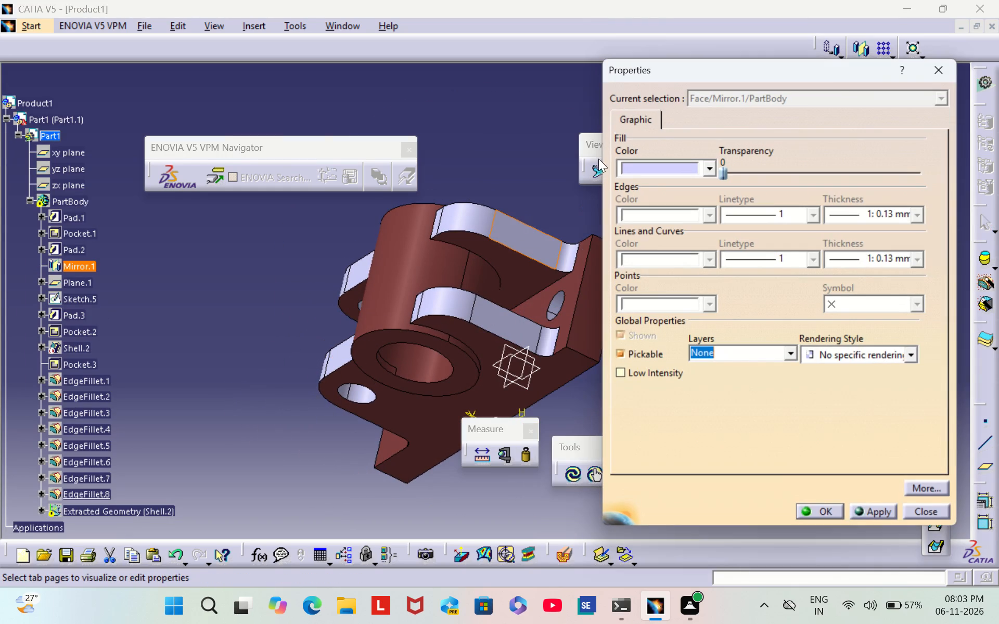
pyautogui.click(658, 173)
pyautogui.click(668, 394)
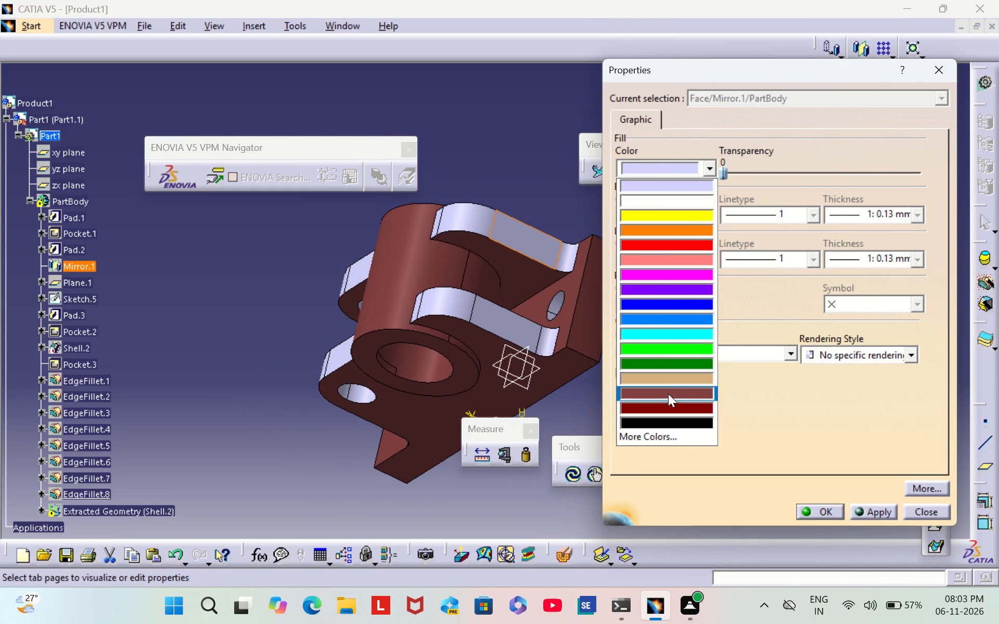
pyautogui.click(830, 512)
pyautogui.click(722, 320)
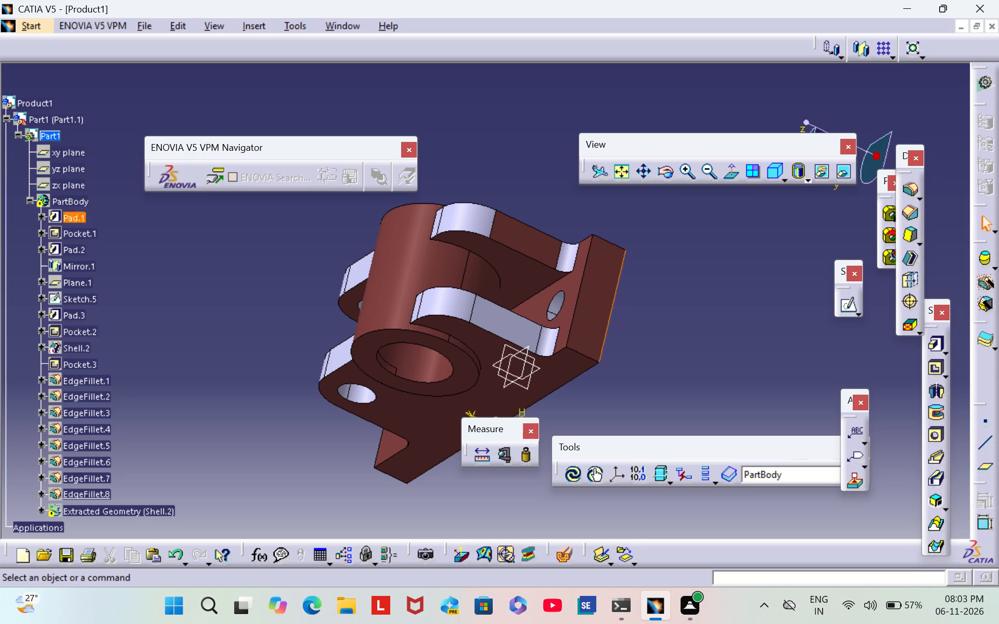
# Set the fill colour of the EdgeFillet.8 face at the foot of the mirrored wall to reddish brown.
pyautogui.rightClick(561, 257)
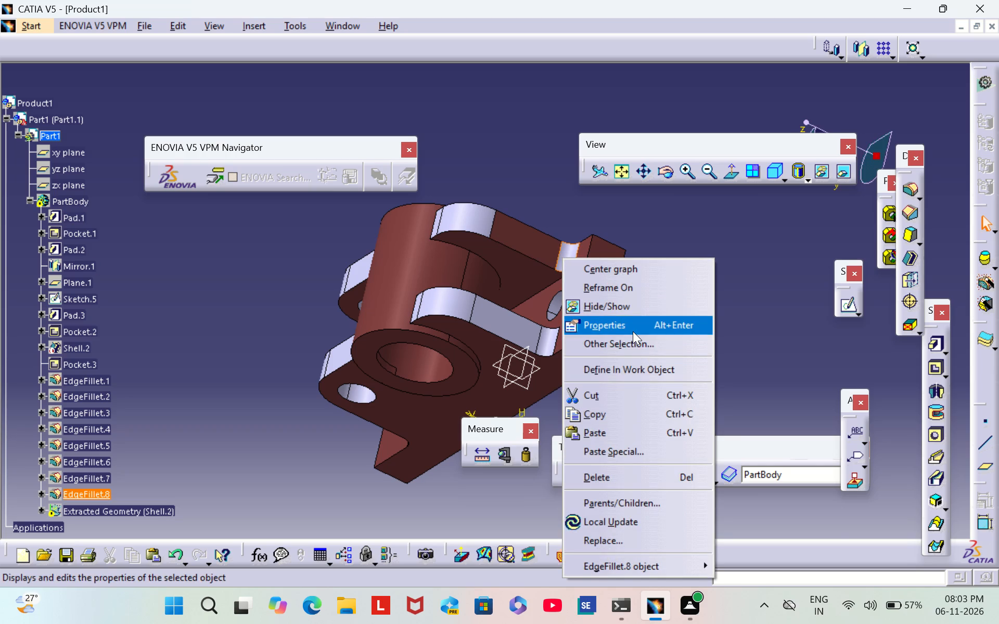
pyautogui.click(633, 331)
pyautogui.click(650, 167)
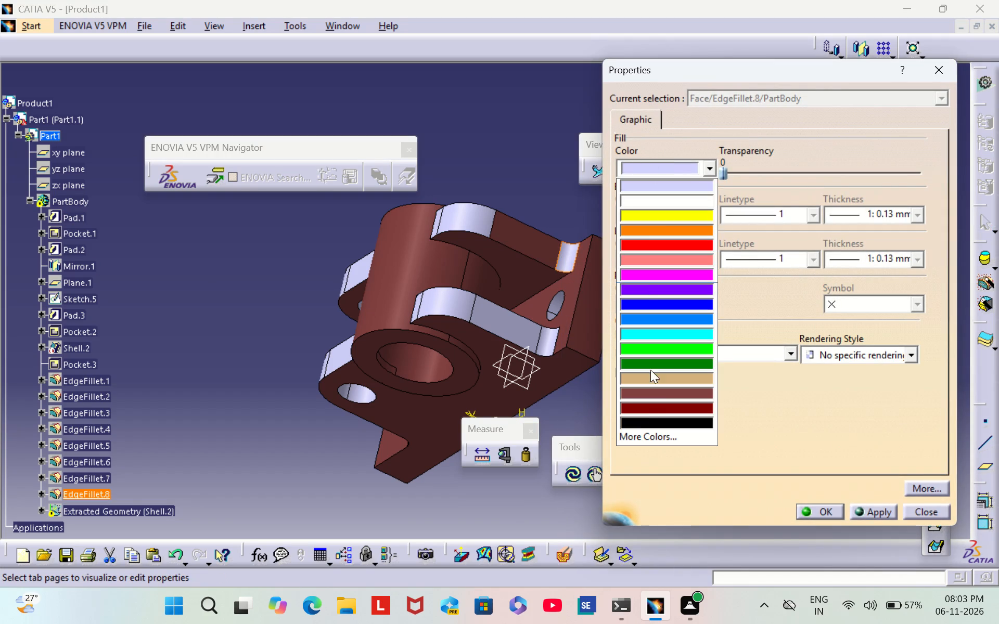
pyautogui.click(669, 390)
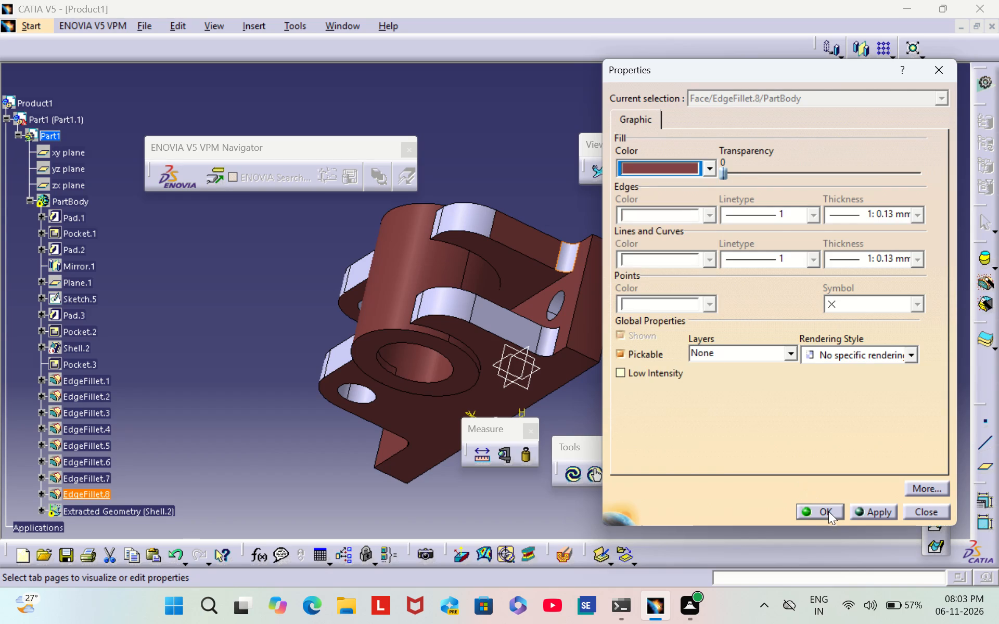
pyautogui.click(828, 511)
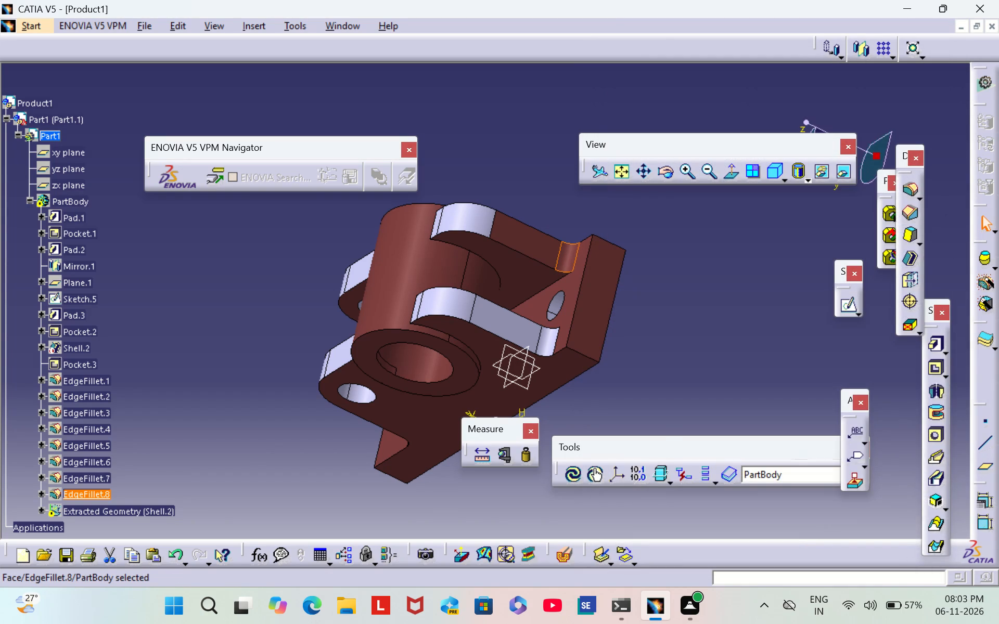
pyautogui.click(678, 333)
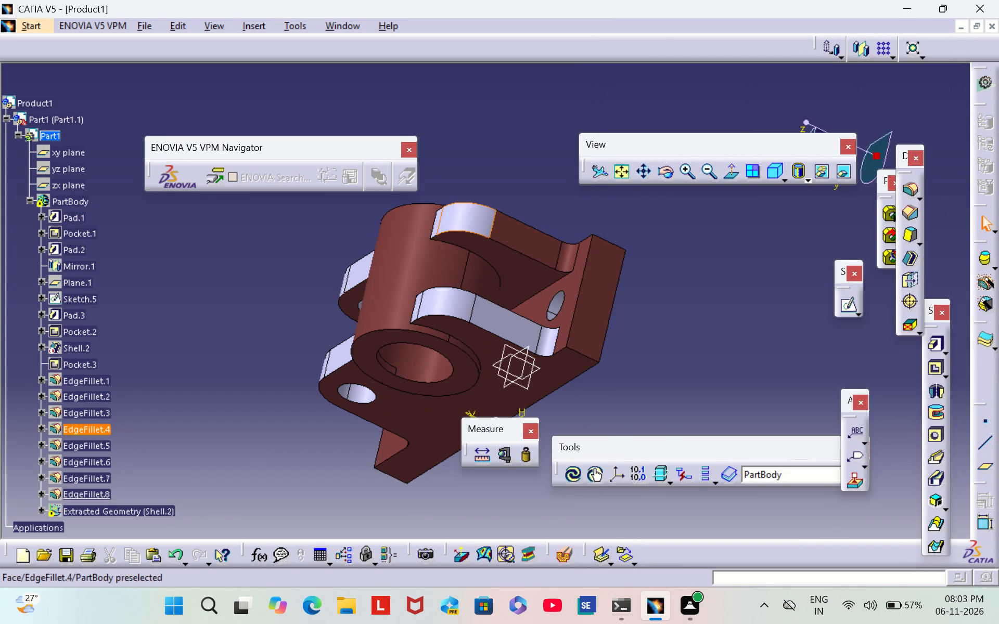
# Set the fill colour of the EdgeFillet.4 rounded face at the top of the mirrored wall to reddish brown.
pyautogui.rightClick(465, 223)
pyautogui.click(513, 294)
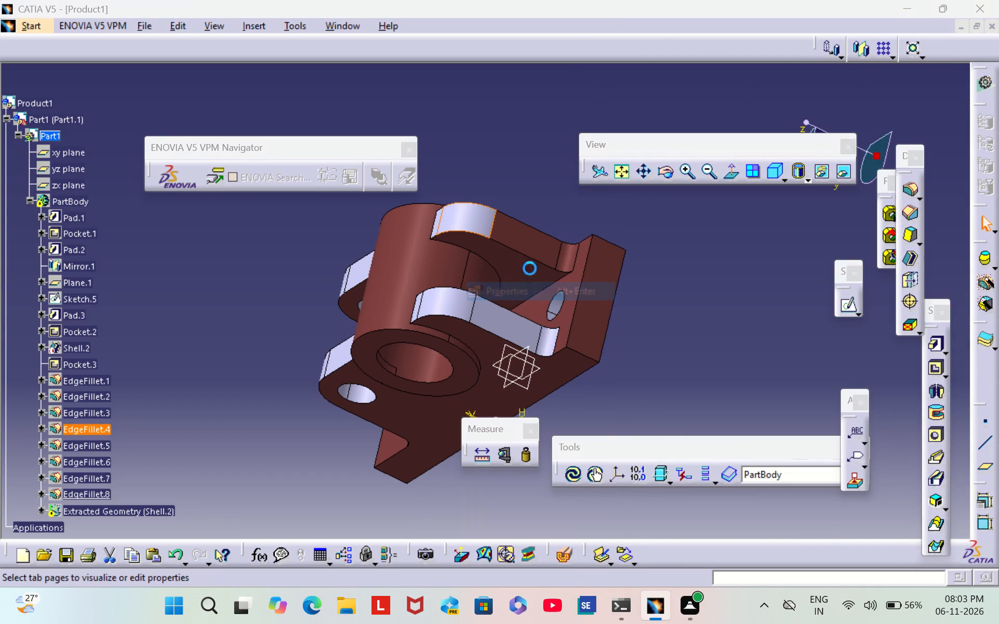
pyautogui.click(681, 164)
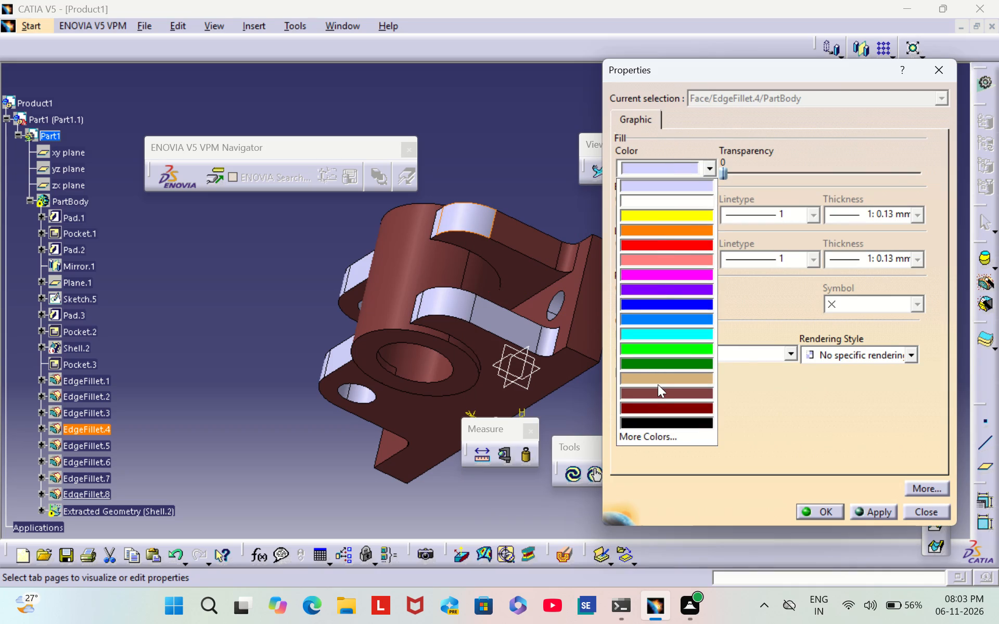
pyautogui.click(658, 394)
pyautogui.click(823, 515)
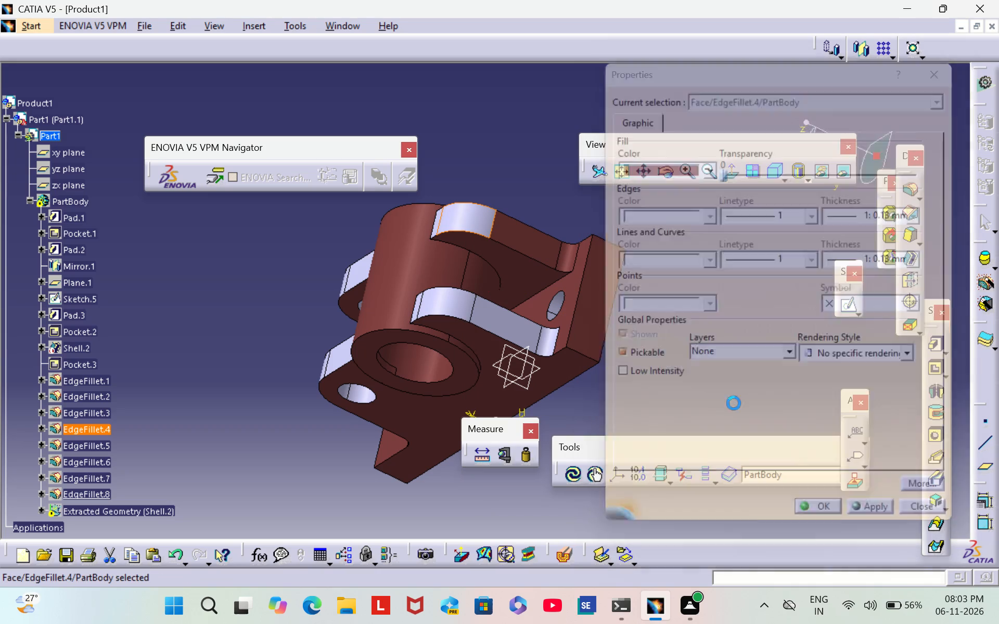
# Set the fill colour of the Pad.3 ring-shaped end face around the cylinder bore to reddish brown.
pyautogui.click(681, 308)
pyautogui.moveTo(311, 252); pyautogui.dragTo(468, 263, button='middle')
pyautogui.moveTo(311, 252); pyautogui.dragTo(468, 263, button='right')
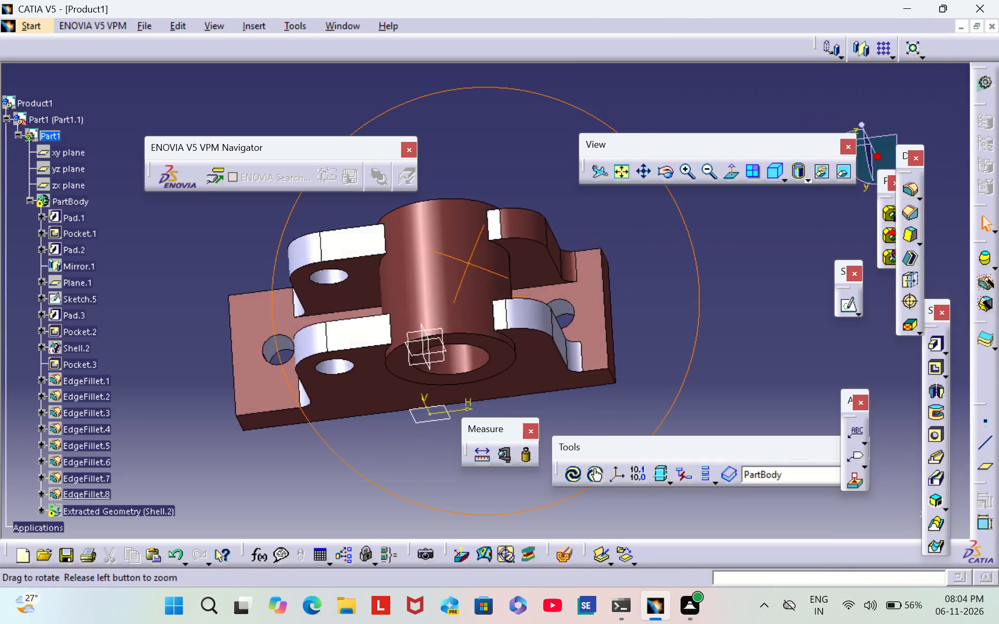
pyautogui.moveTo(468, 263); pyautogui.dragTo(484, 445, button='middle')
pyautogui.moveTo(468, 263); pyautogui.dragTo(484, 445, button='right')
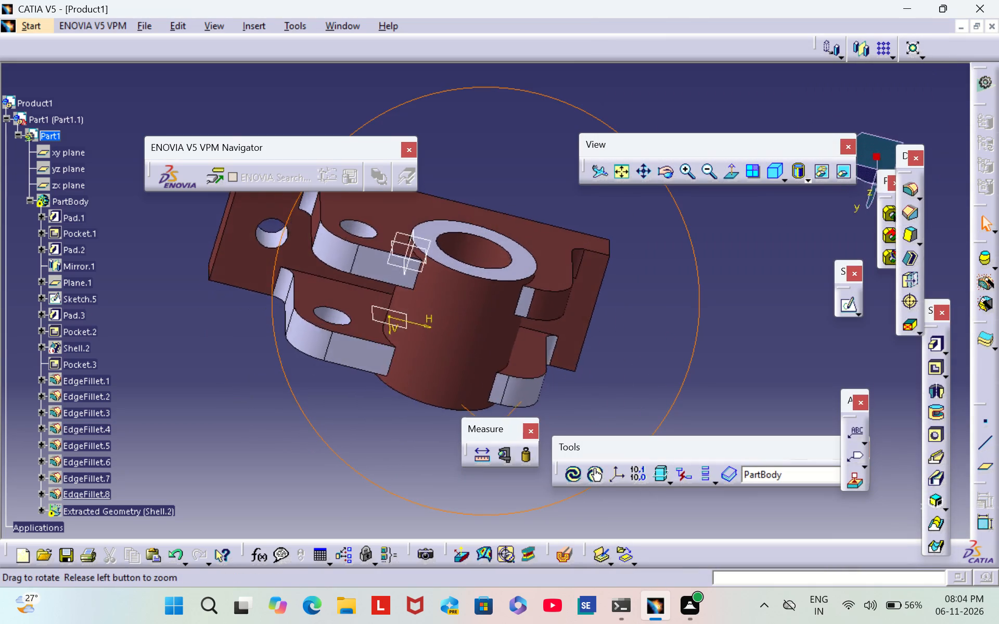
pyautogui.moveTo(484, 445); pyautogui.dragTo(409, 500, button='right')
pyautogui.moveTo(484, 445); pyautogui.dragTo(409, 500, button='middle')
pyautogui.rightClick(485, 283)
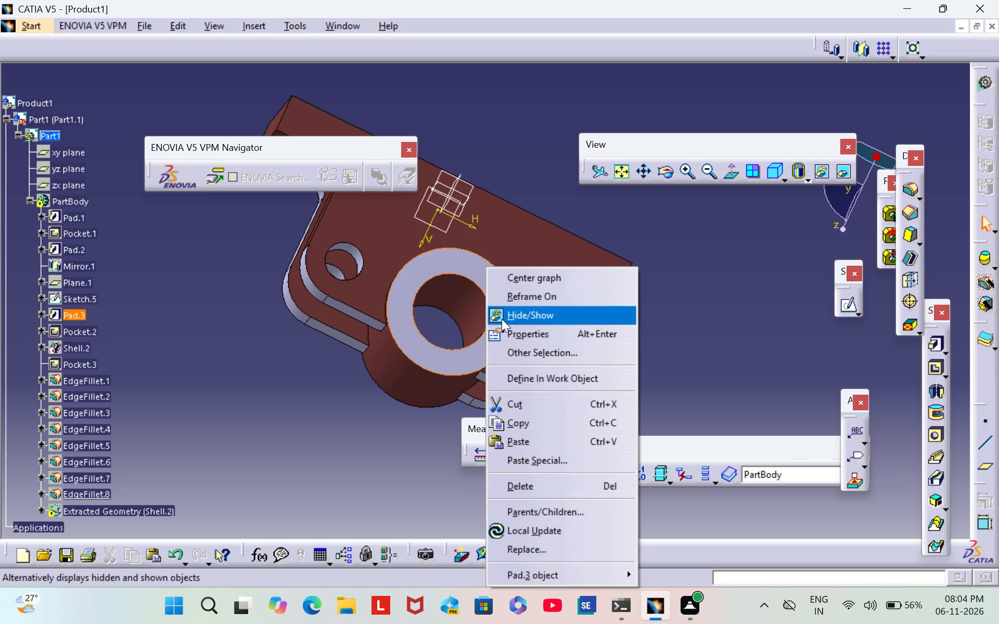
pyautogui.click(512, 335)
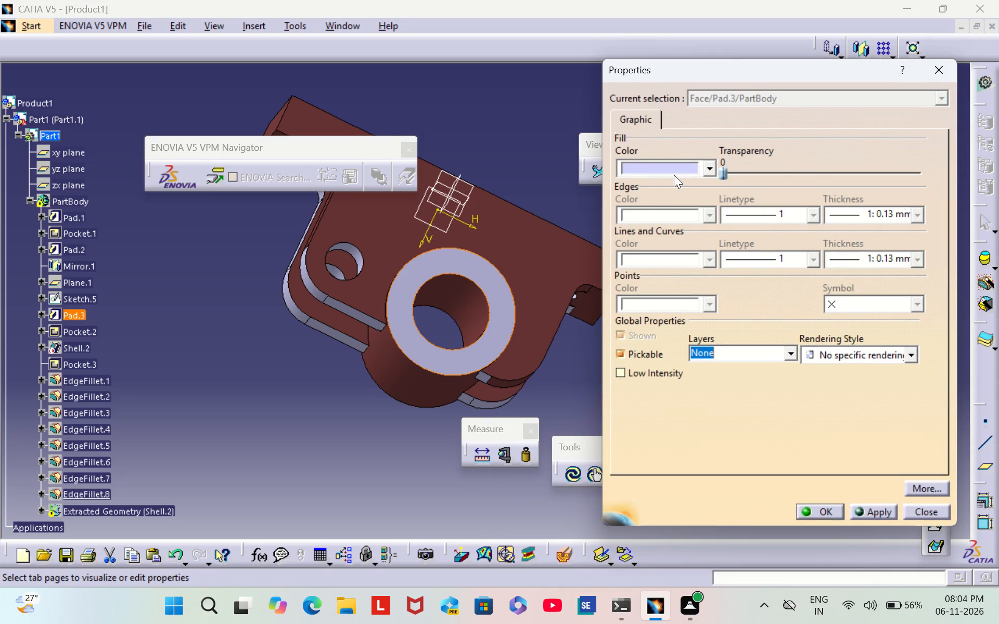
pyautogui.click(674, 175)
pyautogui.click(675, 392)
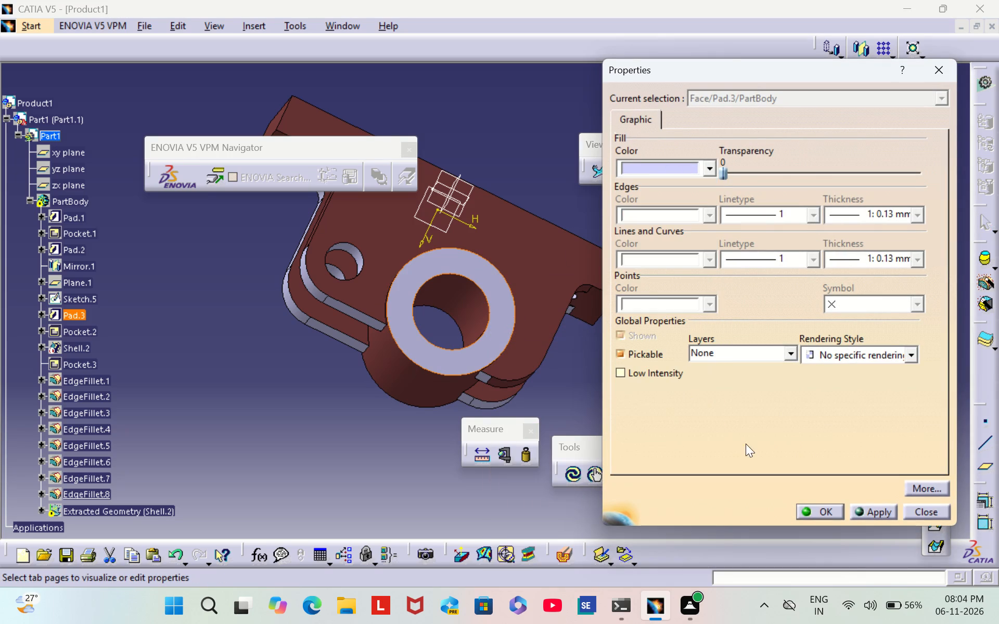
pyautogui.click(822, 511)
pyautogui.click(693, 388)
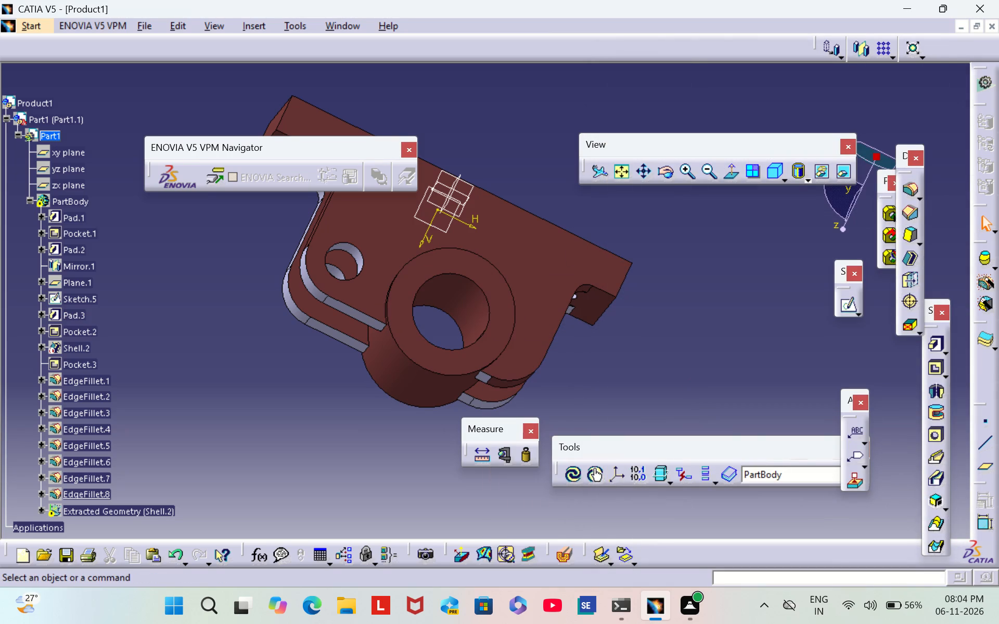
# Set the fill colour of the Pad.2 wall's sloping edge face next to the EdgeFillet.1 rounding to reddish brown.
pyautogui.moveTo(275, 416); pyautogui.dragTo(553, 252, button='middle')
pyautogui.moveTo(290, 420); pyautogui.dragTo(553, 252, button='right')
pyautogui.rightClick(367, 224)
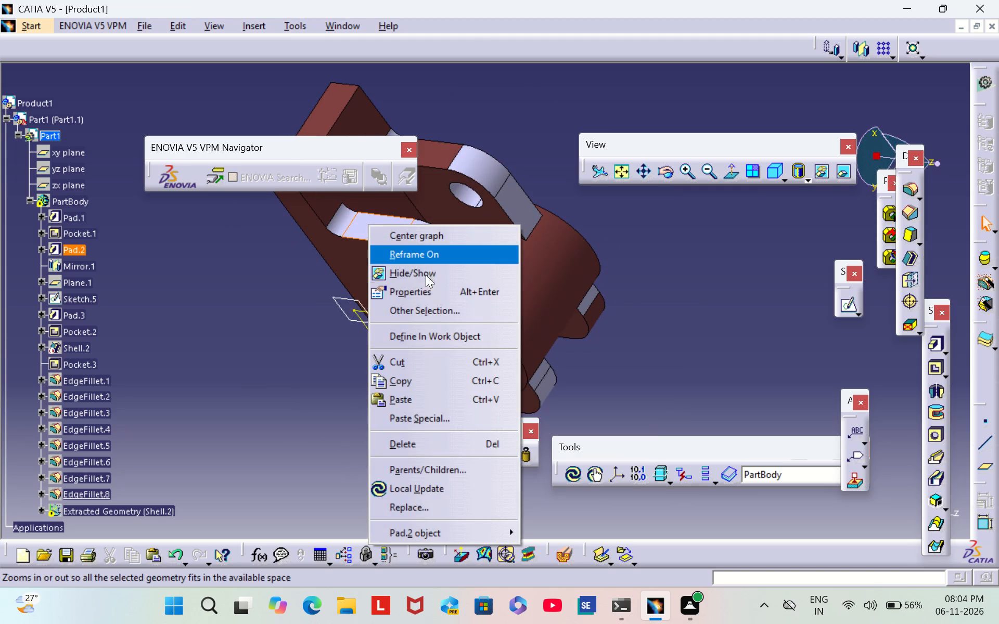
pyautogui.click(429, 291)
pyautogui.click(637, 168)
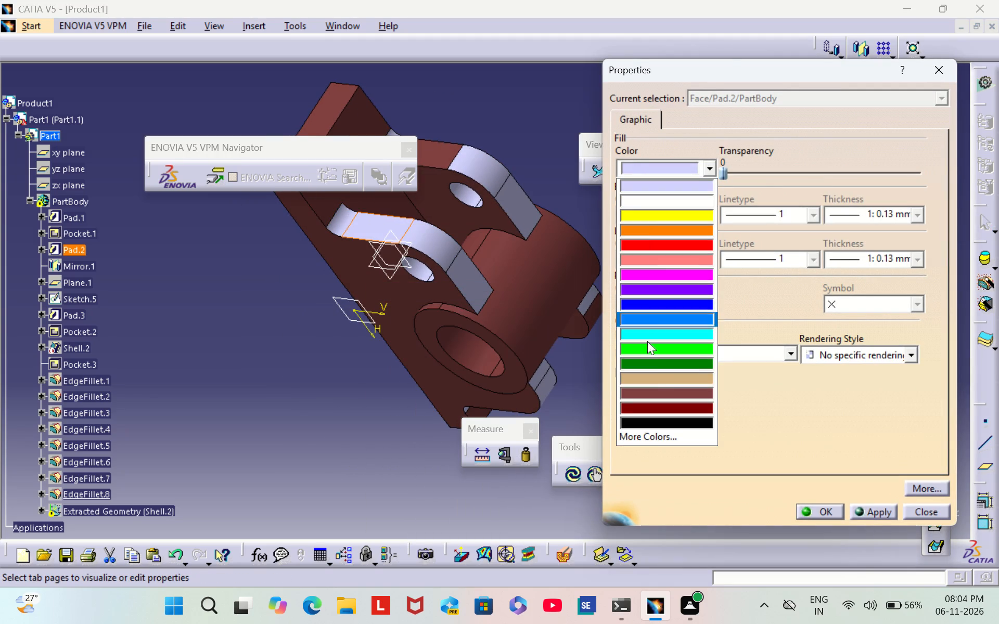
pyautogui.click(662, 386)
pyautogui.click(821, 512)
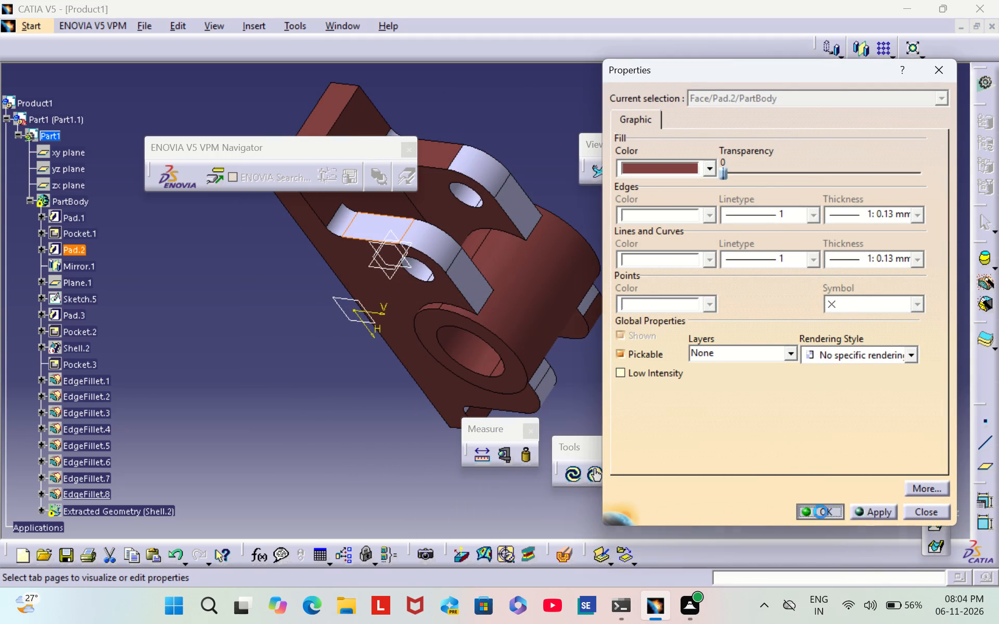
pyautogui.click(714, 376)
# Set the fill colour of the EdgeFillet.1 rounded face at the top of the Pad.2 wall to reddish brown.
pyautogui.rightClick(434, 255)
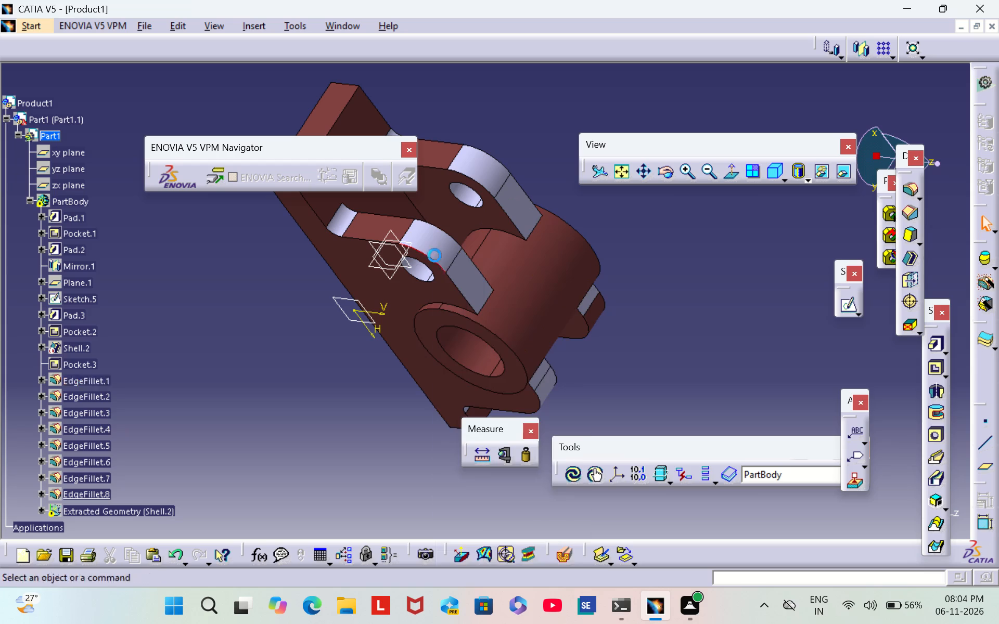
pyautogui.click(629, 205)
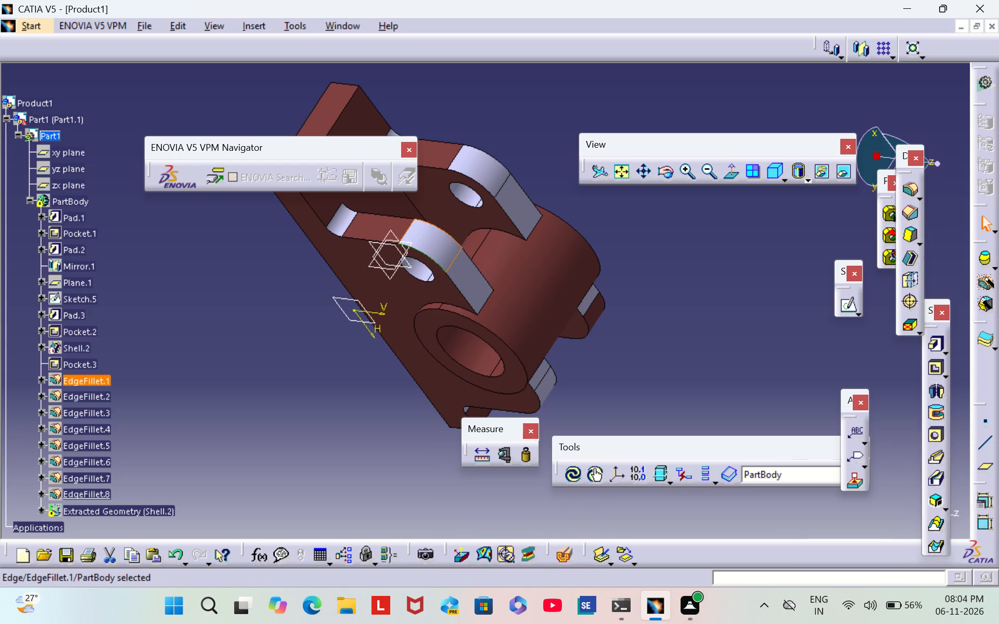
pyautogui.rightClick(441, 243)
pyautogui.click(536, 309)
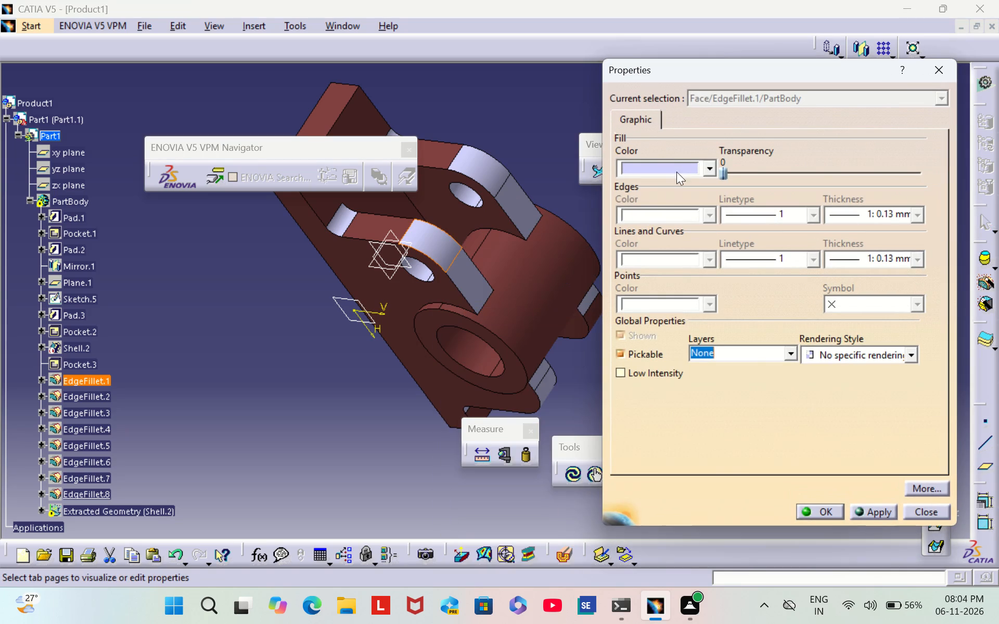
pyautogui.click(676, 171)
pyautogui.click(671, 391)
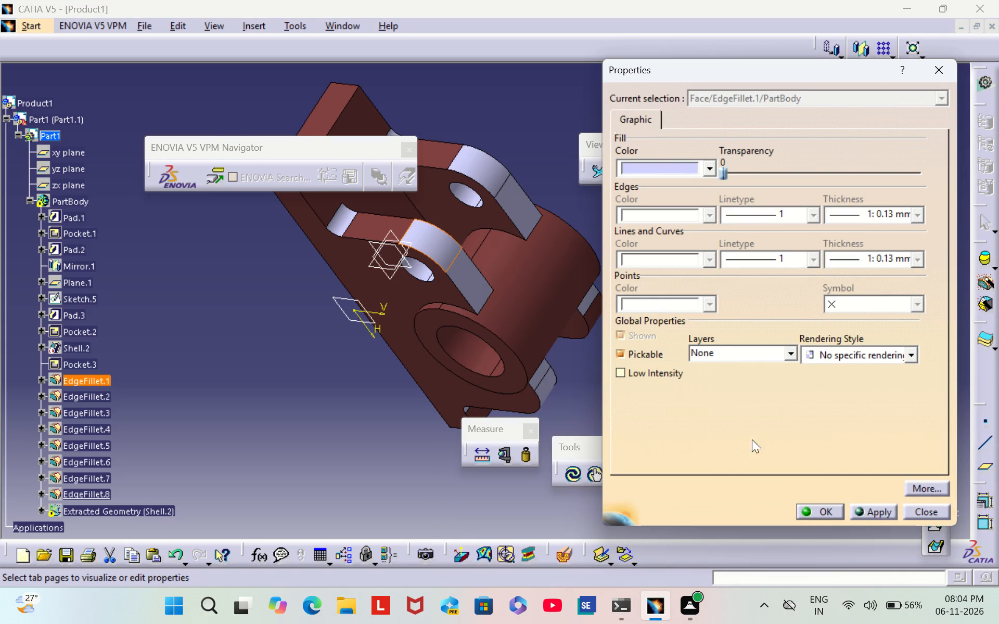
pyautogui.click(828, 510)
pyautogui.click(323, 368)
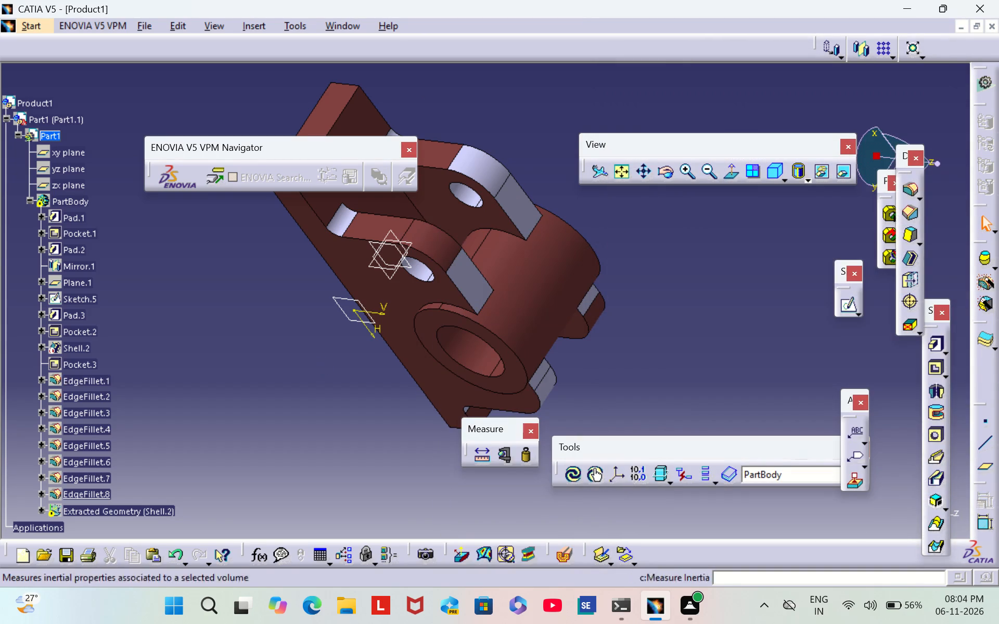
# Set the fill colour of the EdgeFillet.6 face at the foot of the mirrored wall to reddish brown.
pyautogui.scroll(-1, 246, 294)
pyautogui.moveTo(246, 294); pyautogui.dragTo(396, 474, button='middle')
pyautogui.moveTo(246, 293); pyautogui.dragTo(396, 474, button='right')
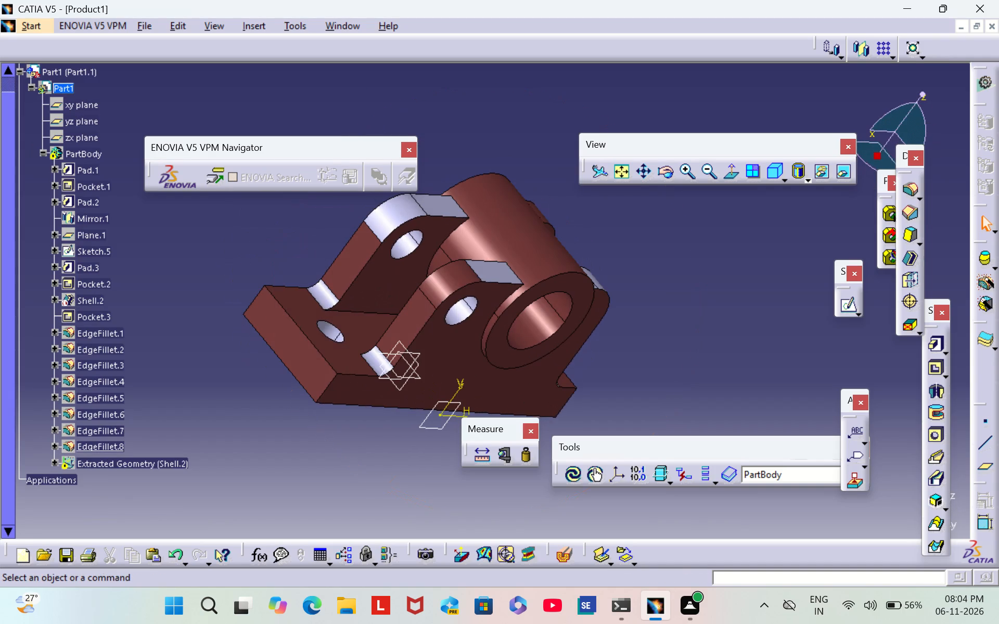
pyautogui.rightClick(327, 302)
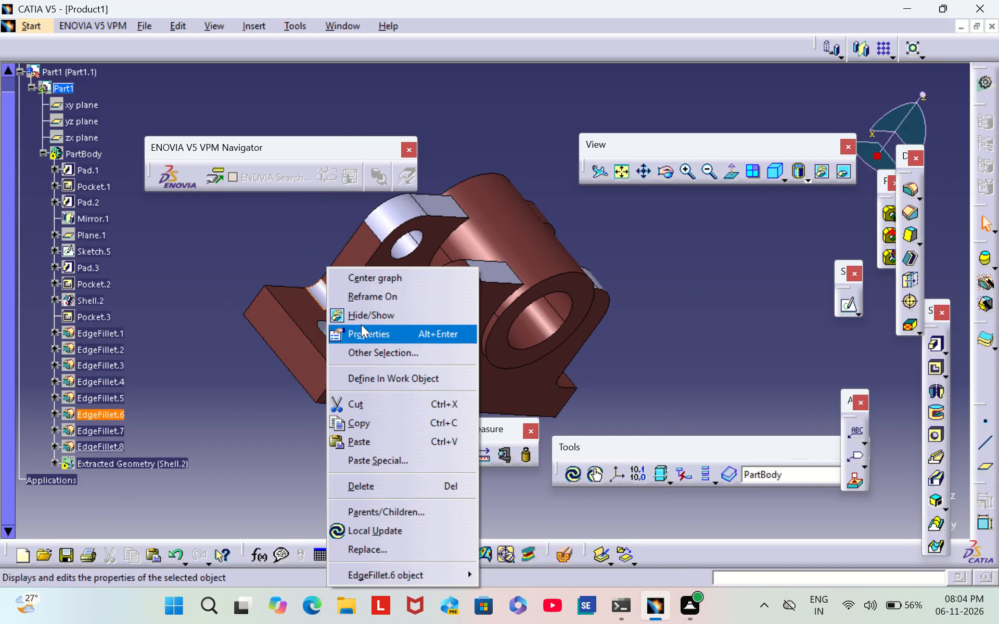
pyautogui.click(362, 327)
pyautogui.click(663, 170)
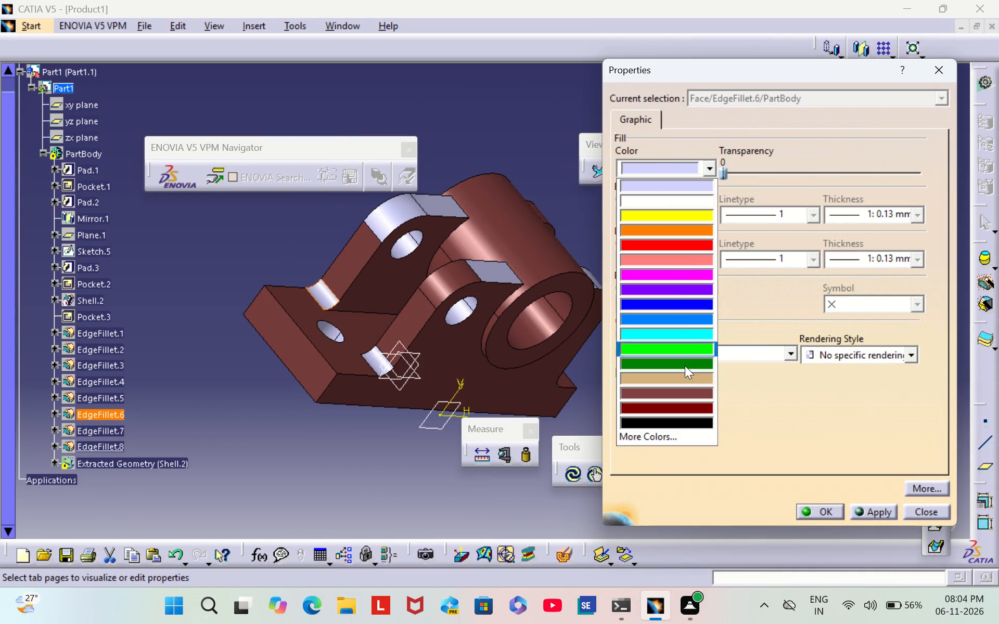
pyautogui.click(691, 398)
pyautogui.click(813, 509)
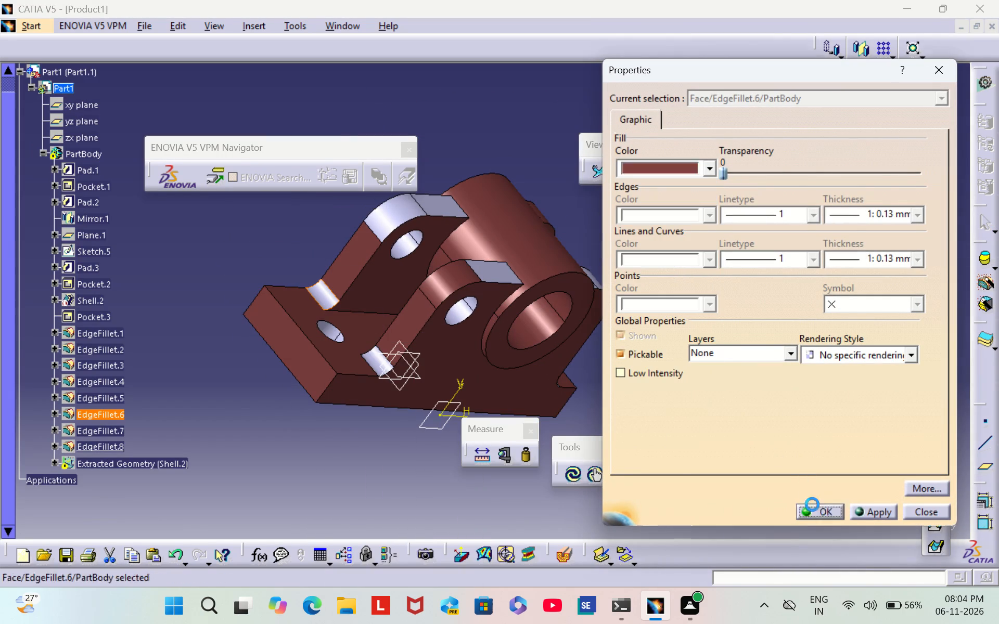
pyautogui.click(749, 405)
# Set the fill colour of the Pad.2 wall's sloping edge face next to the EdgeFillet.3 rounding to reddish brown.
pyautogui.moveTo(748, 372); pyautogui.dragTo(502, 408, button='middle')
pyautogui.moveTo(748, 370); pyautogui.dragTo(502, 408, button='right')
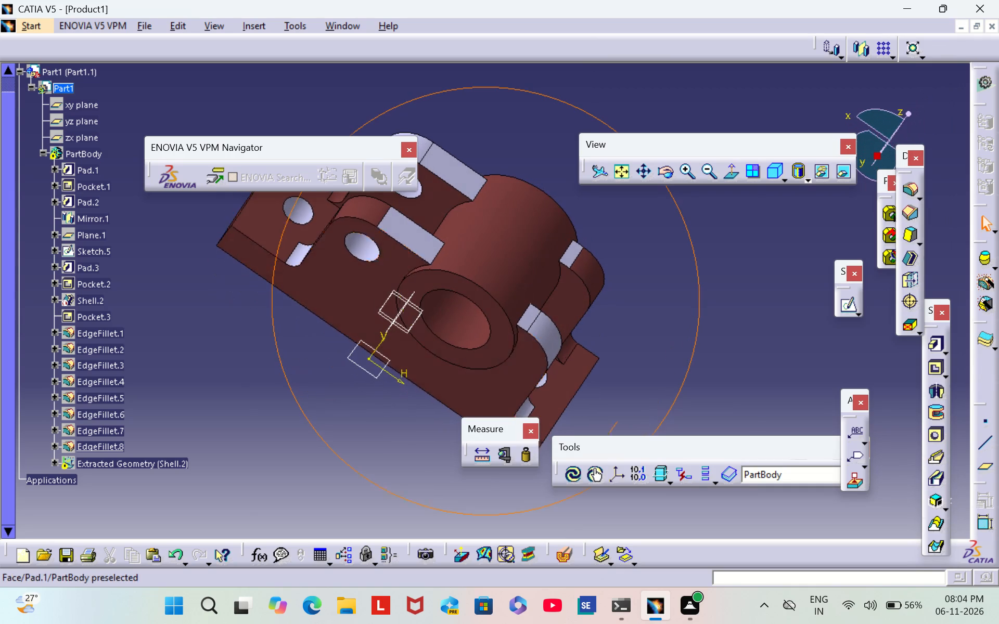
pyautogui.moveTo(664, 304); pyautogui.dragTo(439, 240, button='middle')
pyautogui.moveTo(664, 303); pyautogui.dragTo(439, 240, button='right')
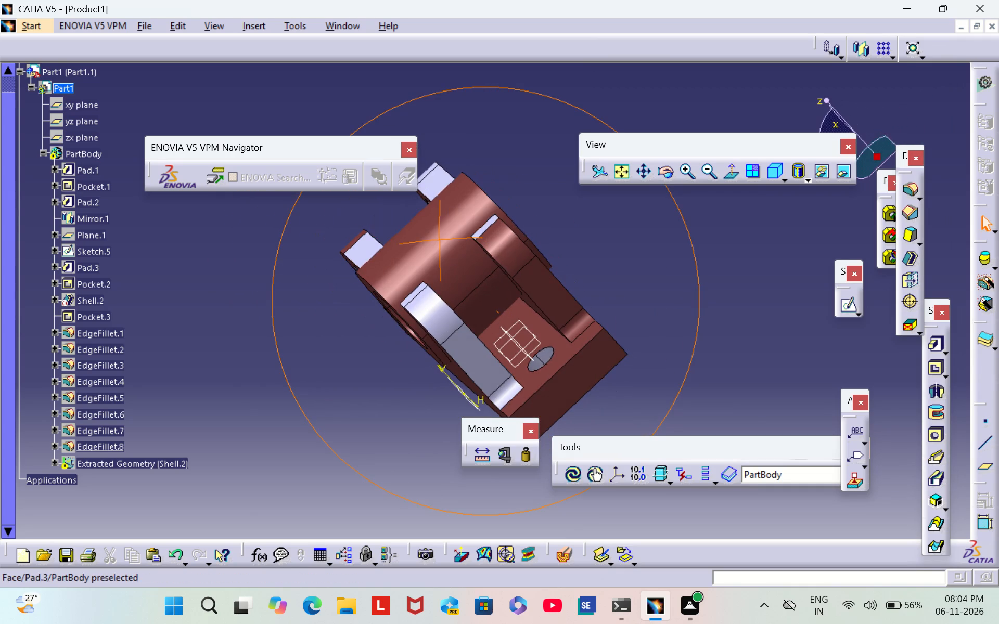
pyautogui.rightClick(468, 345)
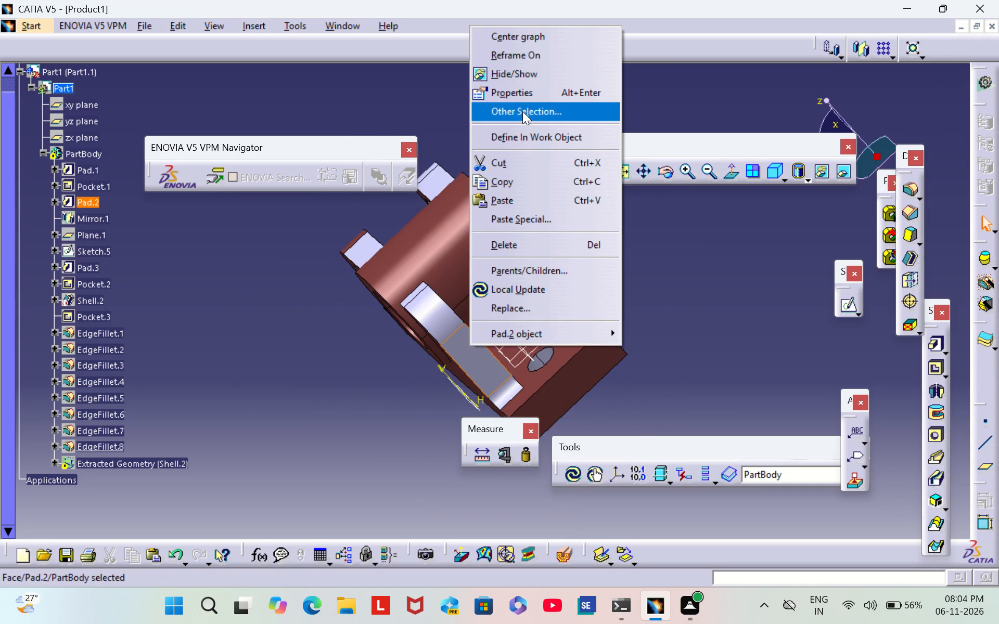
pyautogui.click(534, 93)
pyautogui.click(671, 170)
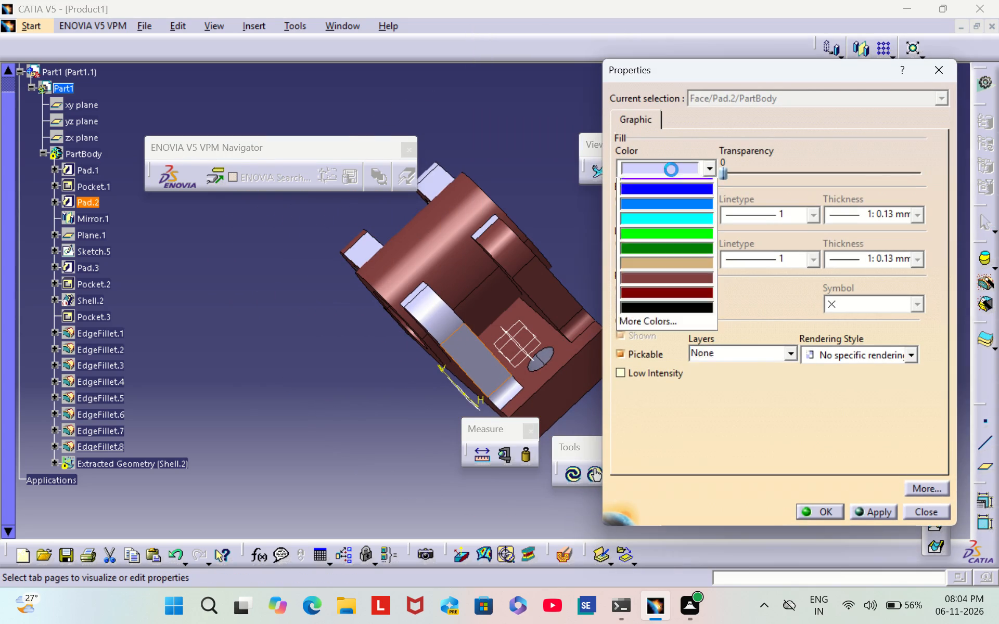
pyautogui.click(658, 392)
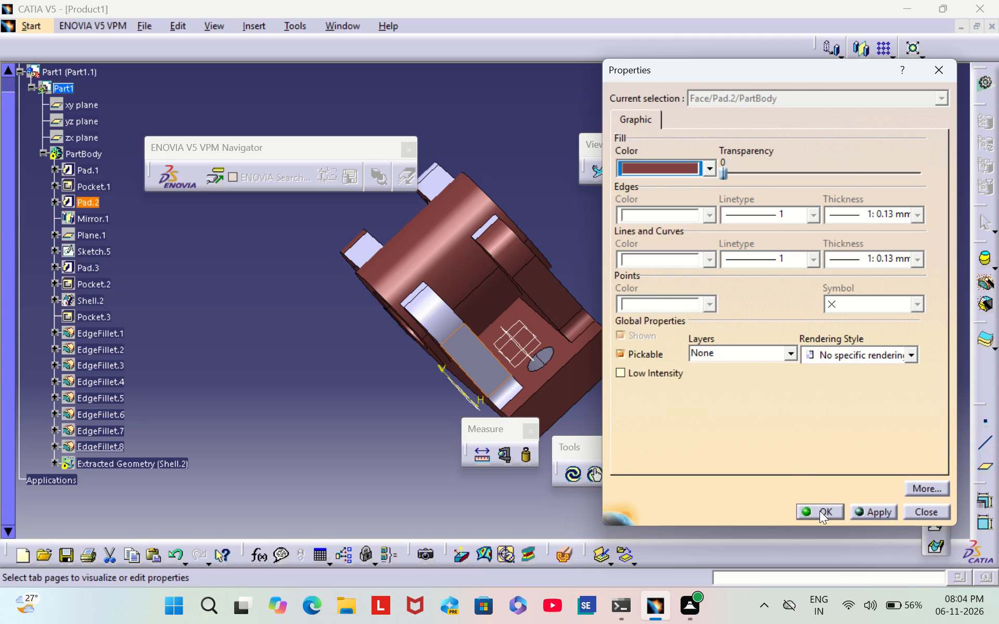
pyautogui.click(819, 511)
pyautogui.click(401, 404)
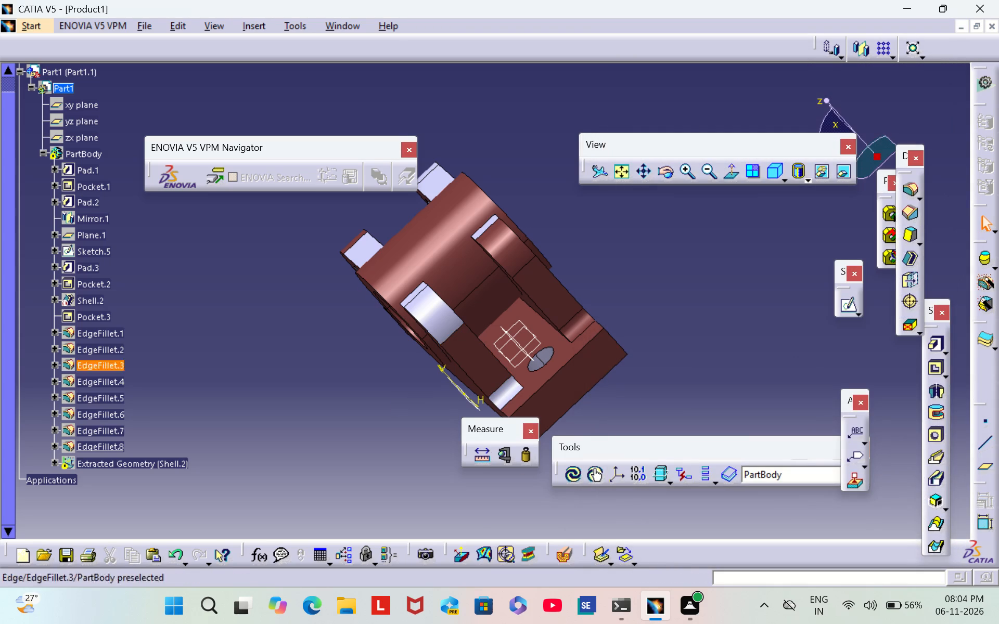
# Set the fill colour of the EdgeFillet.3 rounded face at the top of the Pad.2 wall to reddish brown.
pyautogui.rightClick(424, 317)
pyautogui.click(505, 332)
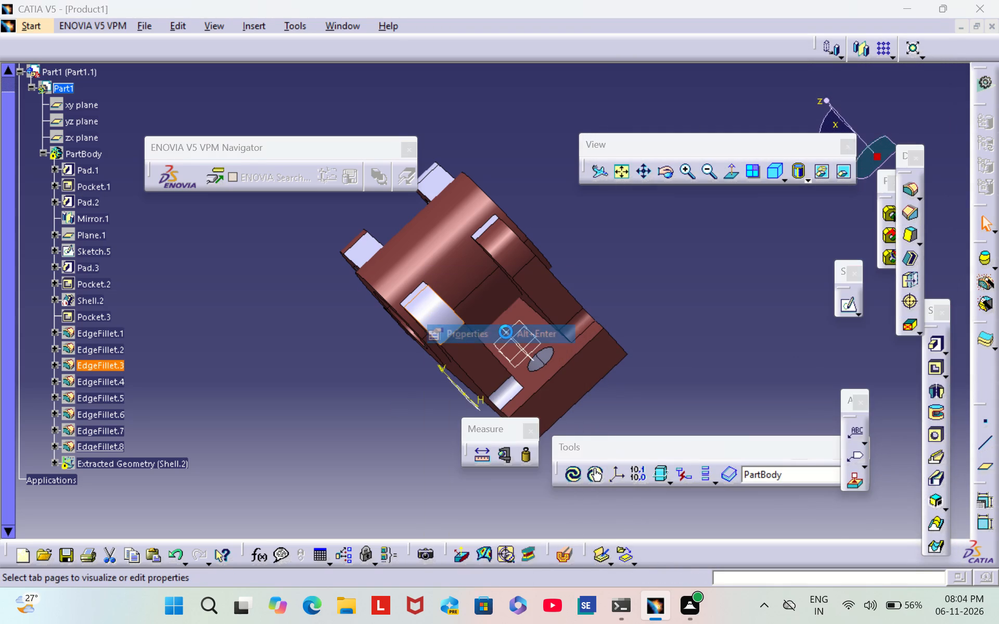
pyautogui.click(665, 170)
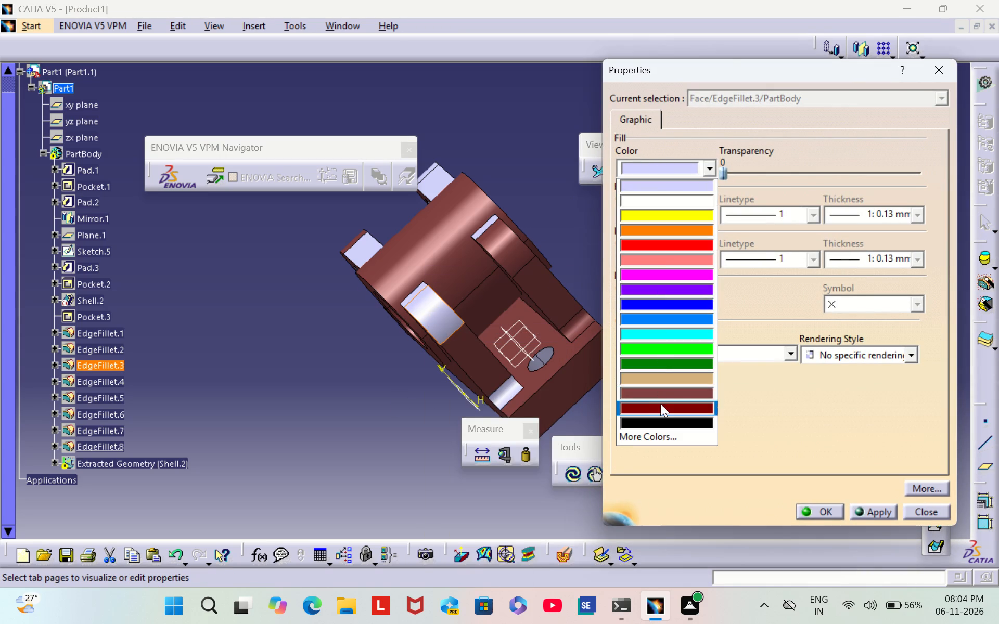
pyautogui.click(672, 390)
pyautogui.click(826, 507)
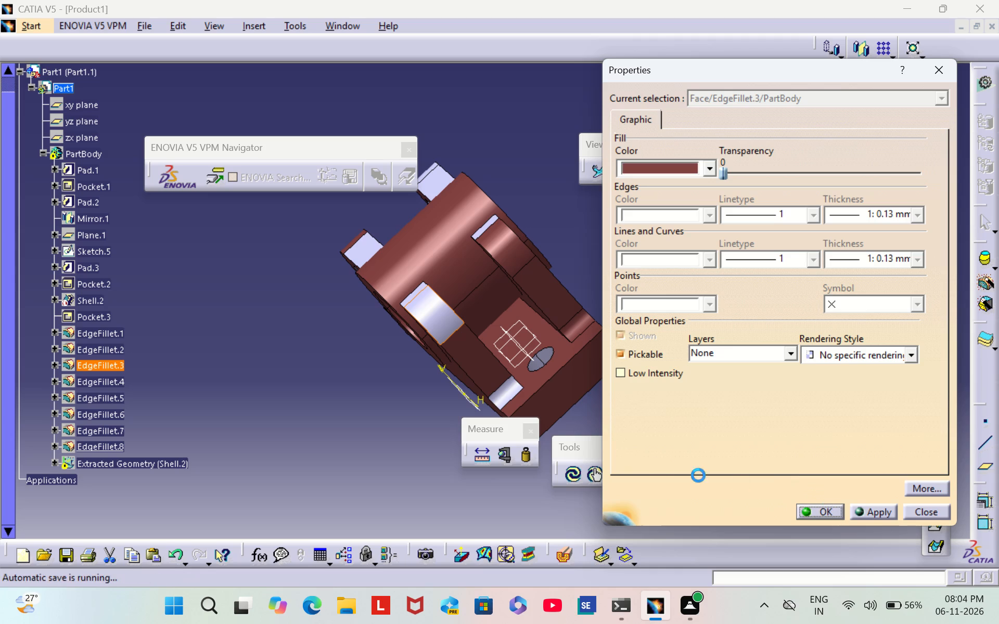
pyautogui.click(420, 426)
# Set the fill colour of the flat Mirror.1 top face between the cylinder and the EdgeFillet.2 rounding to reddish brown.
pyautogui.scroll(-2, 382, 399)
pyautogui.moveTo(382, 399); pyautogui.dragTo(593, 399, button='middle')
pyautogui.moveTo(385, 399); pyautogui.dragTo(593, 399, button='right')
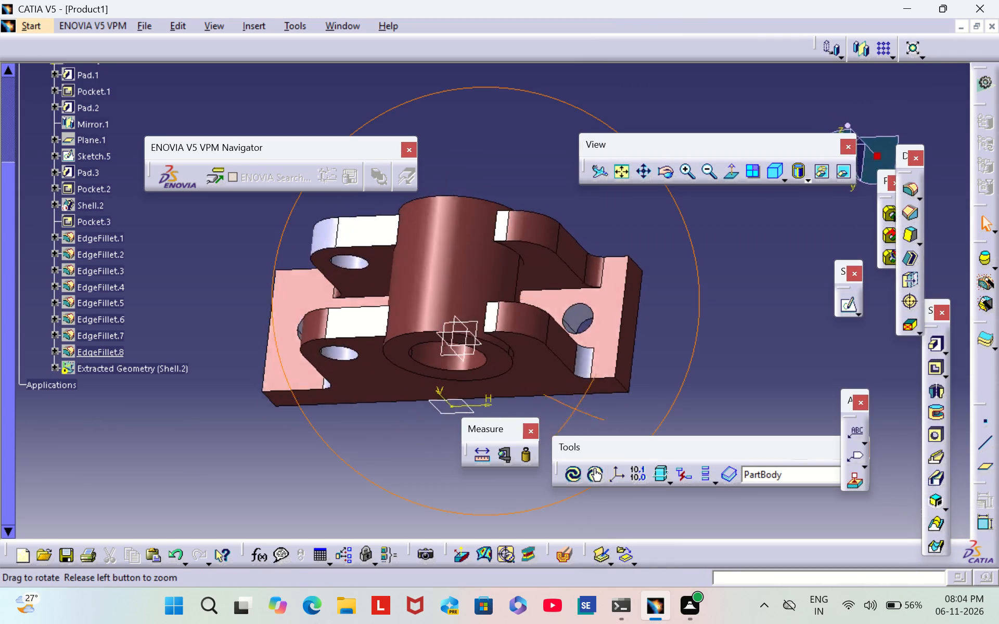
pyautogui.moveTo(593, 399); pyautogui.dragTo(689, 373, button='right')
pyautogui.moveTo(593, 399); pyautogui.dragTo(689, 373, button='middle')
pyautogui.rightClick(413, 289)
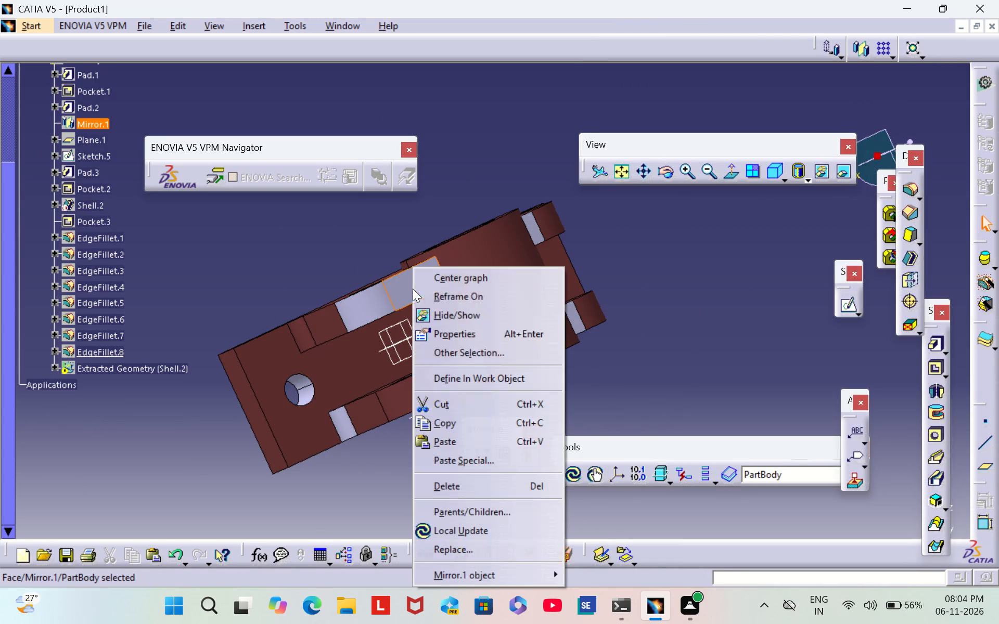
pyautogui.click(506, 340)
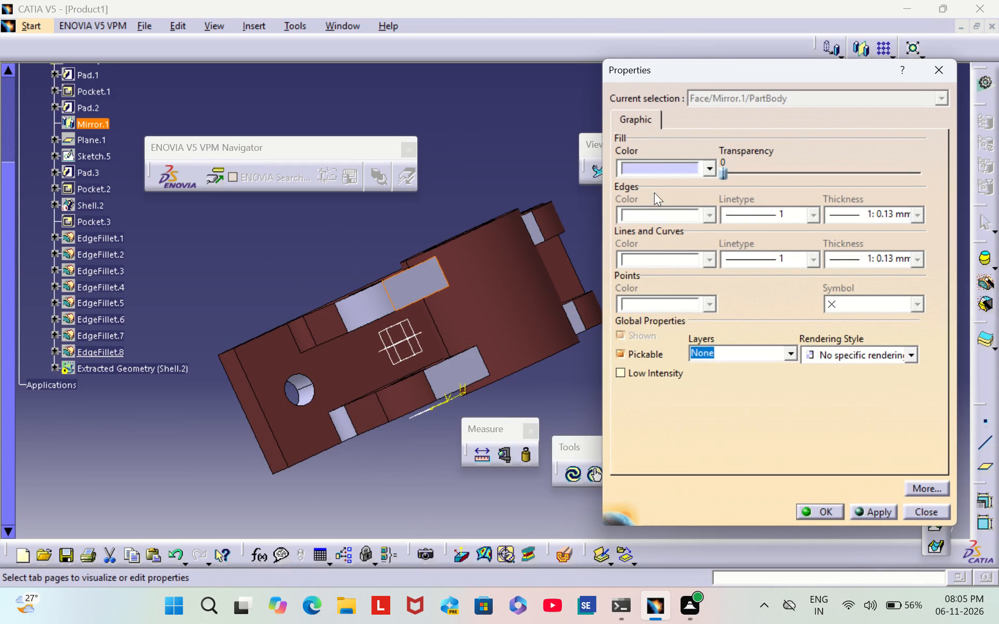
pyautogui.click(661, 164)
pyautogui.click(665, 388)
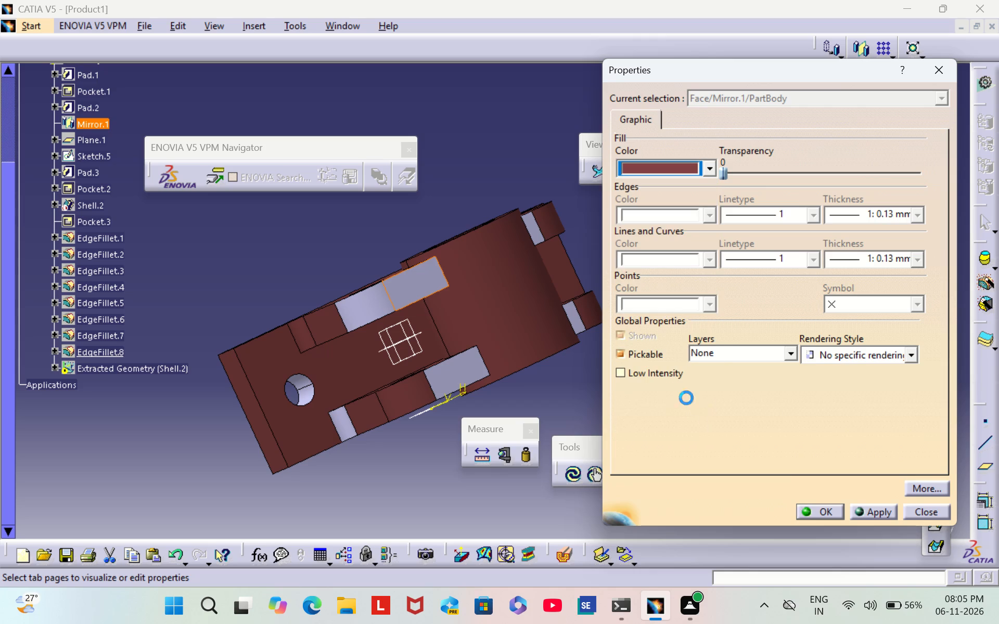
pyautogui.click(823, 515)
pyautogui.click(723, 385)
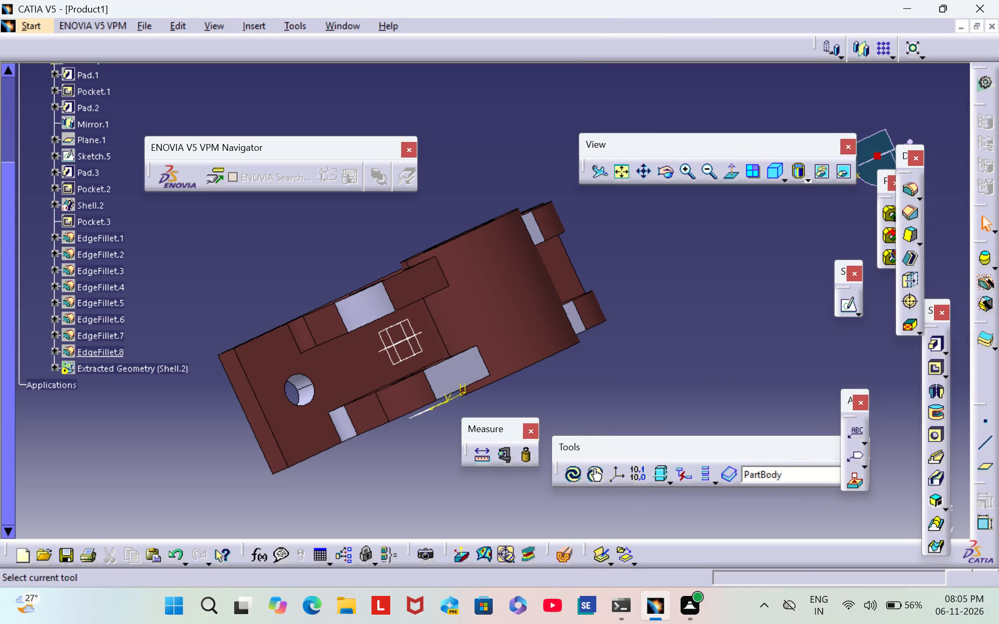
# Set the fill colour of the EdgeFillet.2 rounded face at the top of the mirrored wall to reddish brown.
pyautogui.rightClick(374, 308)
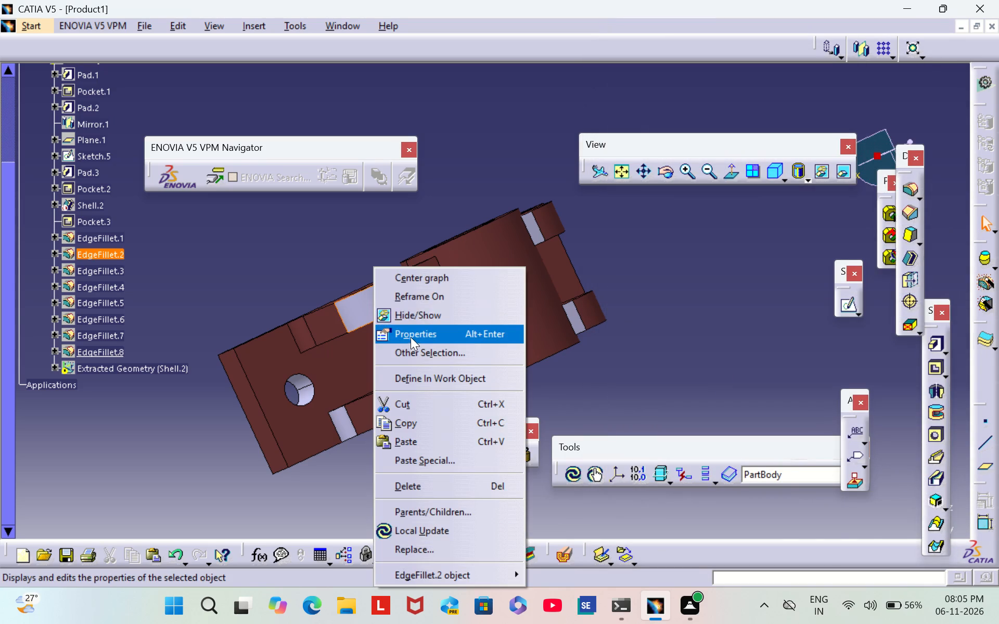
pyautogui.click(411, 337)
pyautogui.click(644, 169)
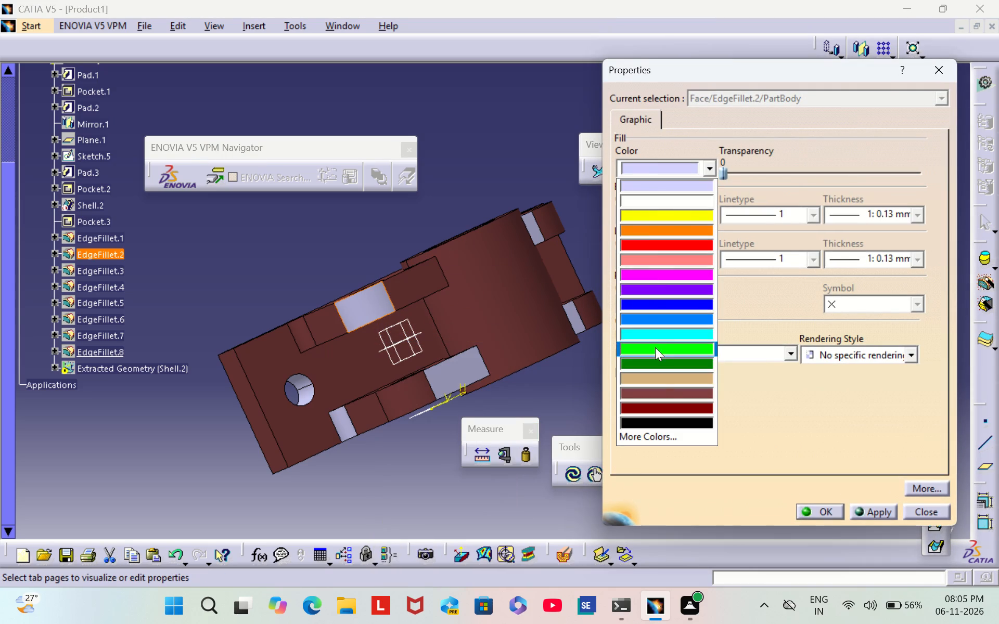
pyautogui.click(667, 393)
pyautogui.click(811, 507)
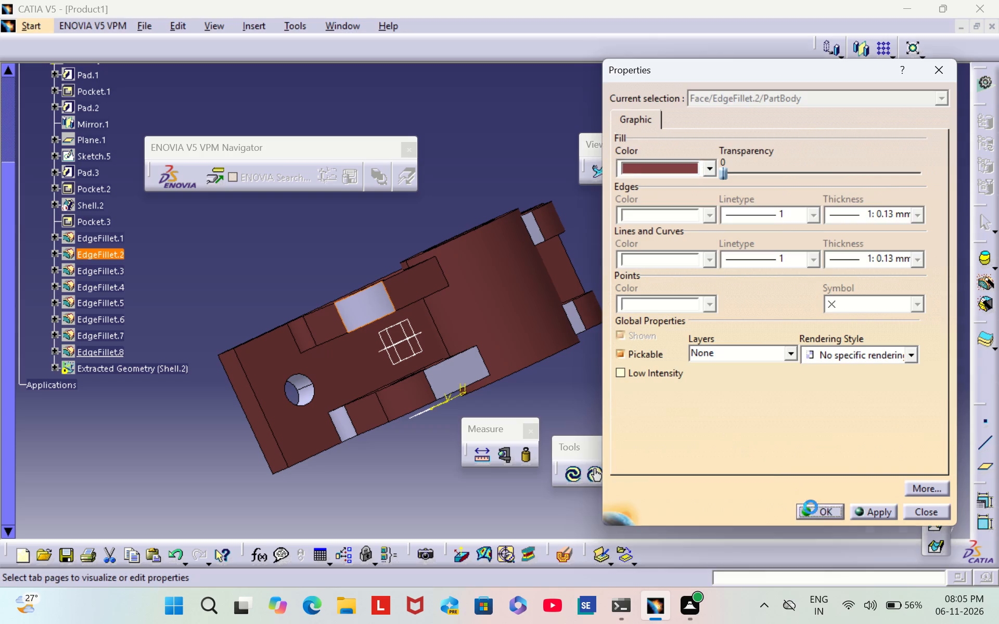
# Set the fill colour of the narrow flat Mirror.1 edge face on the far side of the cylinder to reddish brown.
pyautogui.click(723, 363)
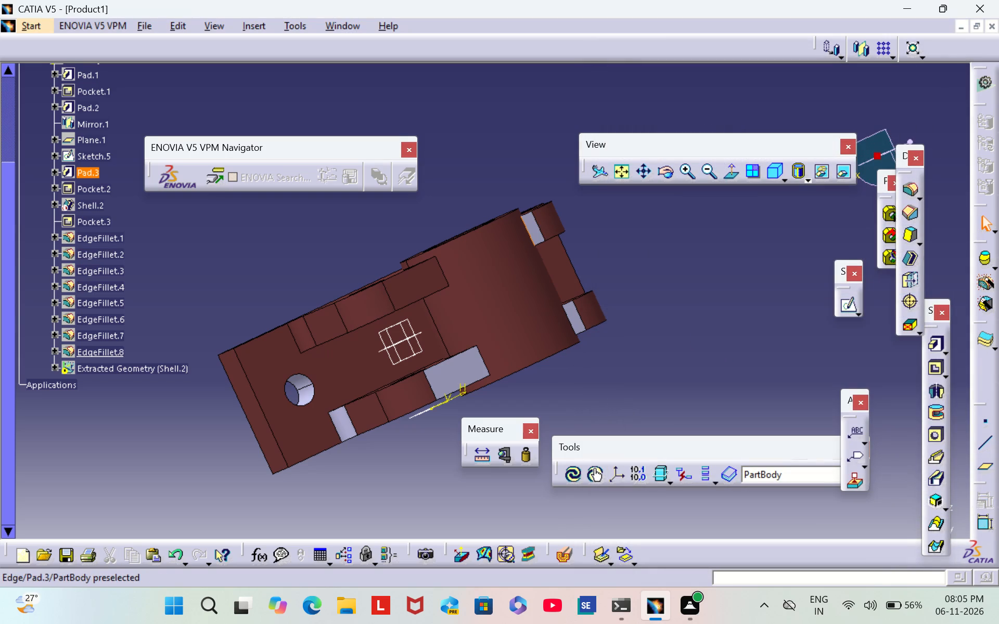
pyautogui.rightClick(533, 223)
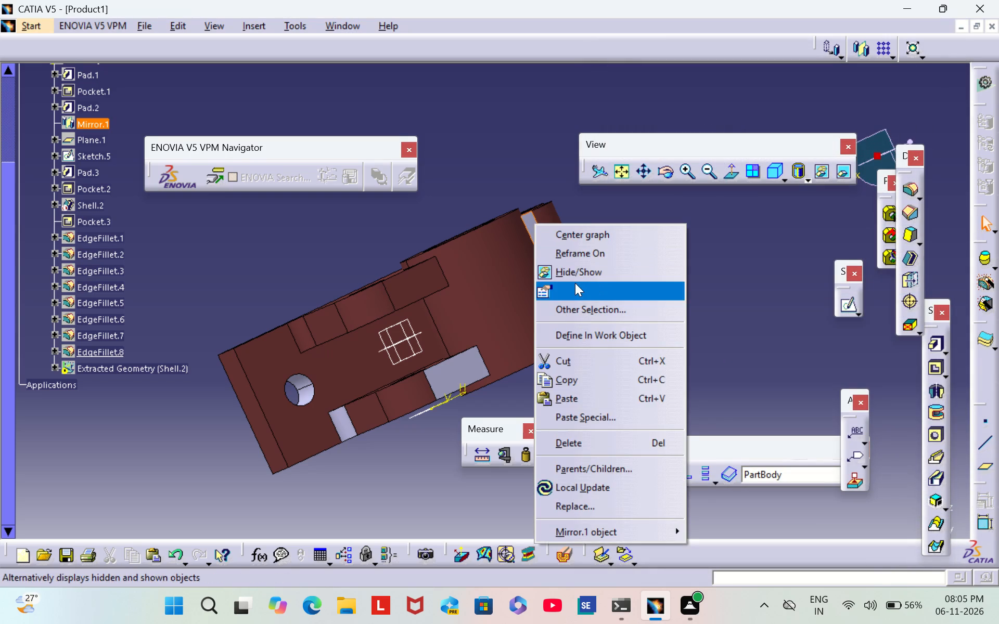
pyautogui.click(575, 283)
pyautogui.click(686, 164)
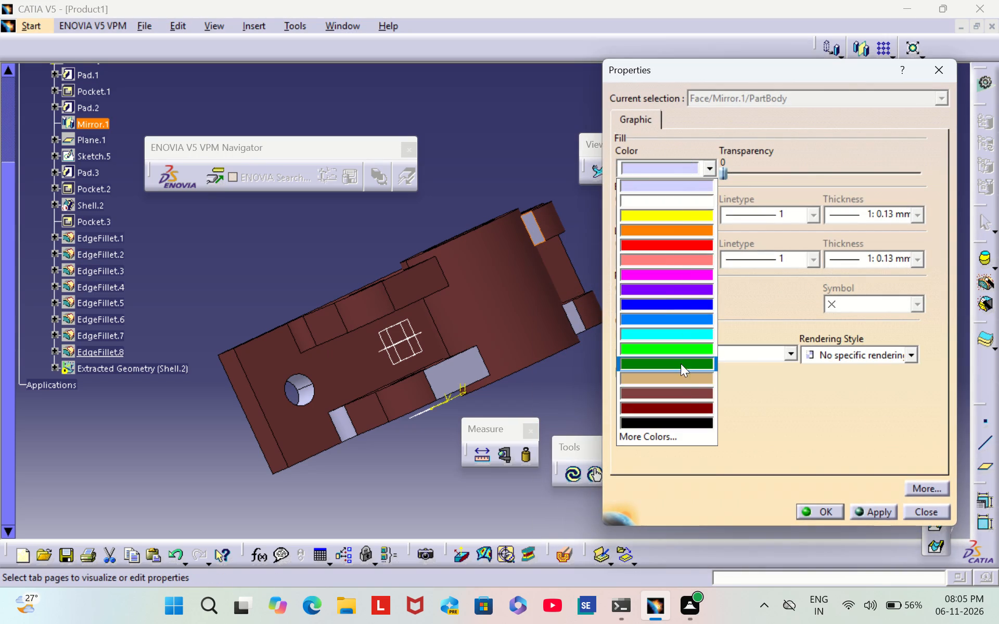
pyautogui.click(685, 388)
pyautogui.click(814, 508)
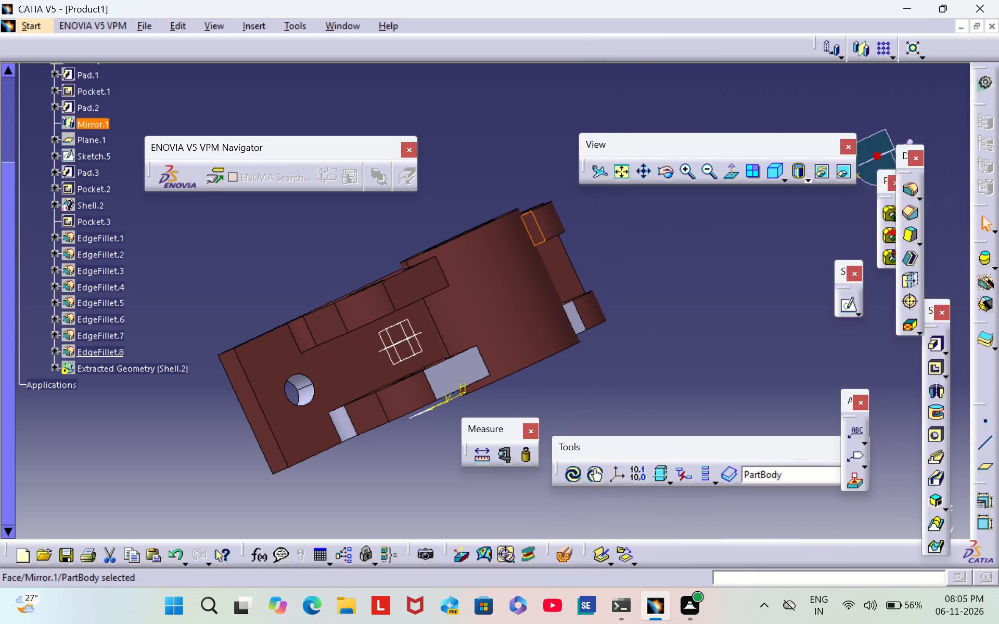
pyautogui.click(726, 389)
# Set the fill colour of the flat Pad.2 top face between the cylinder and the EdgeFillet.3 rounding to reddish brown.
pyautogui.rightClick(452, 377)
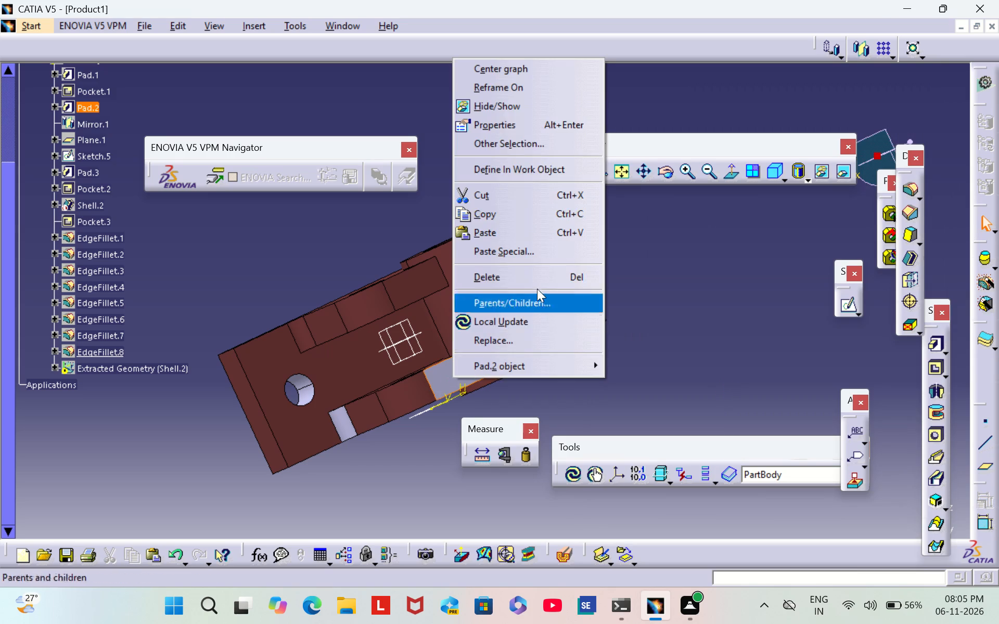
pyautogui.click(550, 128)
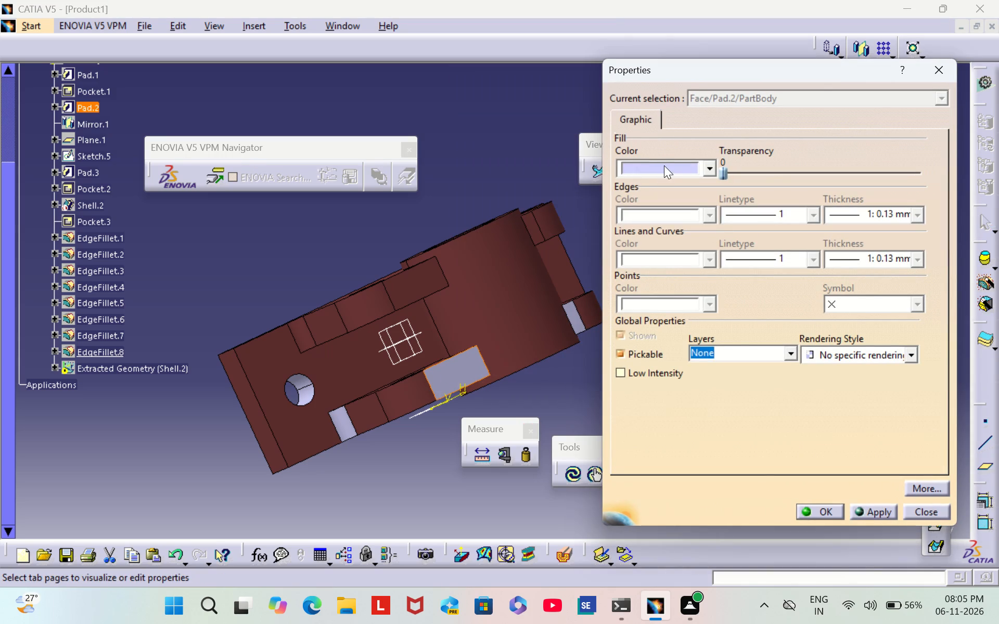
pyautogui.click(664, 164)
pyautogui.click(693, 388)
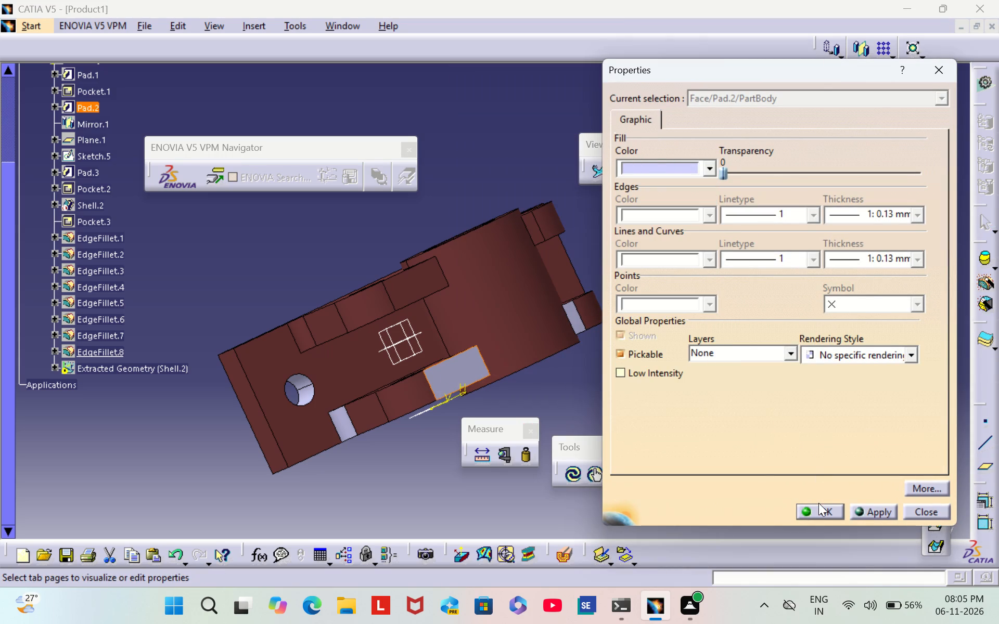
pyautogui.click(818, 511)
pyautogui.click(702, 404)
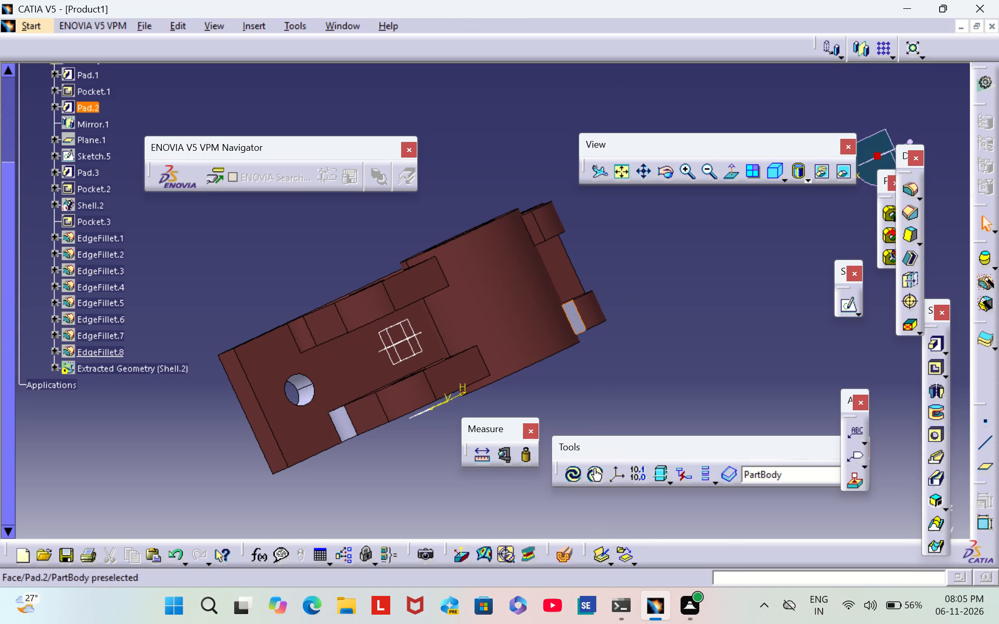
# Set the fill colour of the narrow flat Pad.2 edge face on the far side of the cylinder to reddish brown.
pyautogui.rightClick(575, 316)
pyautogui.click(624, 333)
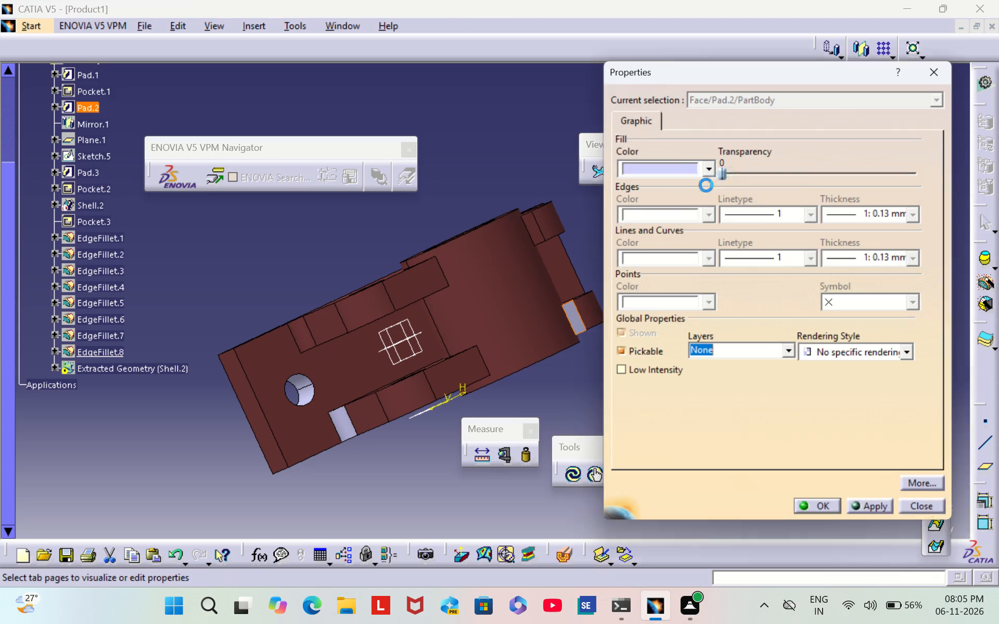
pyautogui.click(696, 171)
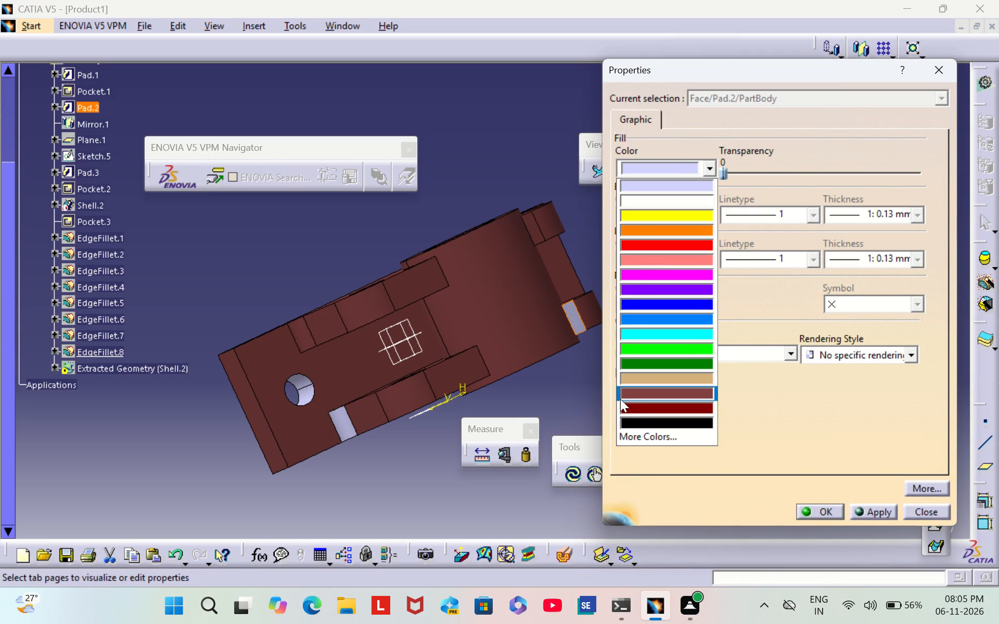
pyautogui.click(621, 399)
pyautogui.click(821, 514)
pyautogui.click(728, 397)
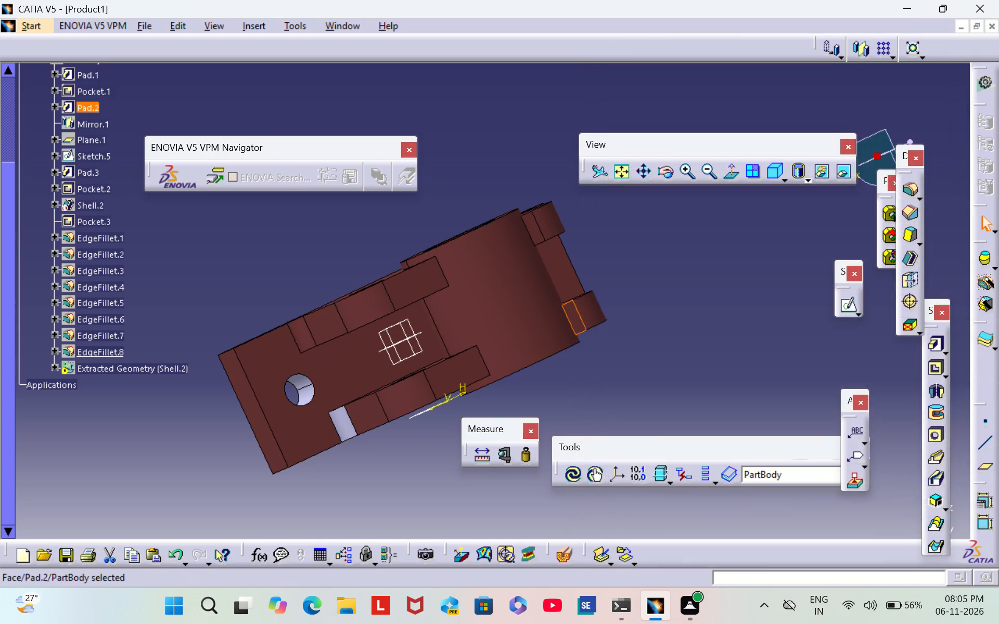
# Set the fill colour of the light inner face of the Pocket.1 hole in the base to reddish brown.
pyautogui.rightClick(310, 392)
pyautogui.click(403, 143)
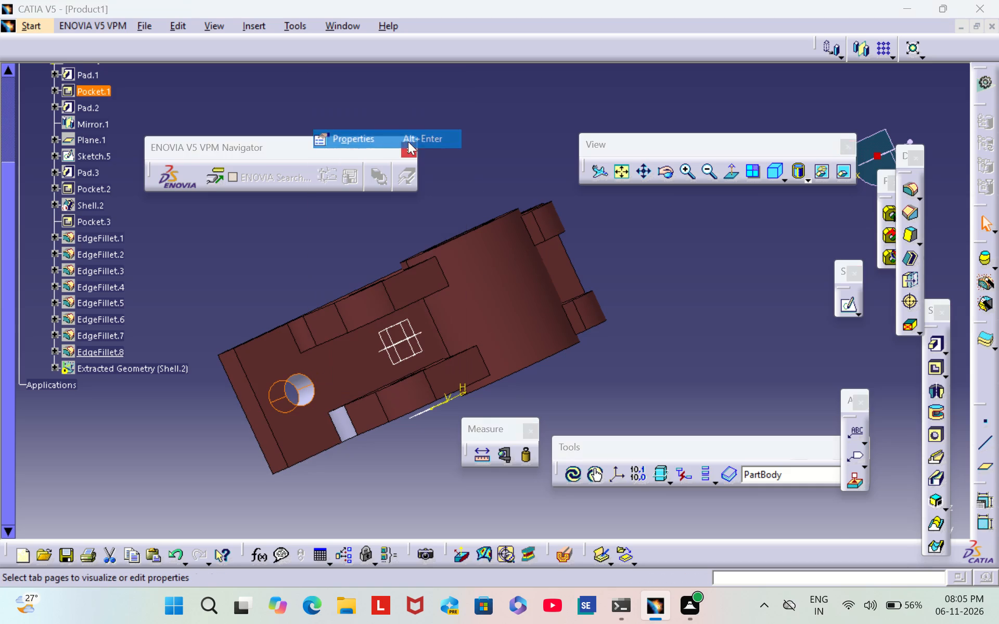
pyautogui.click(681, 170)
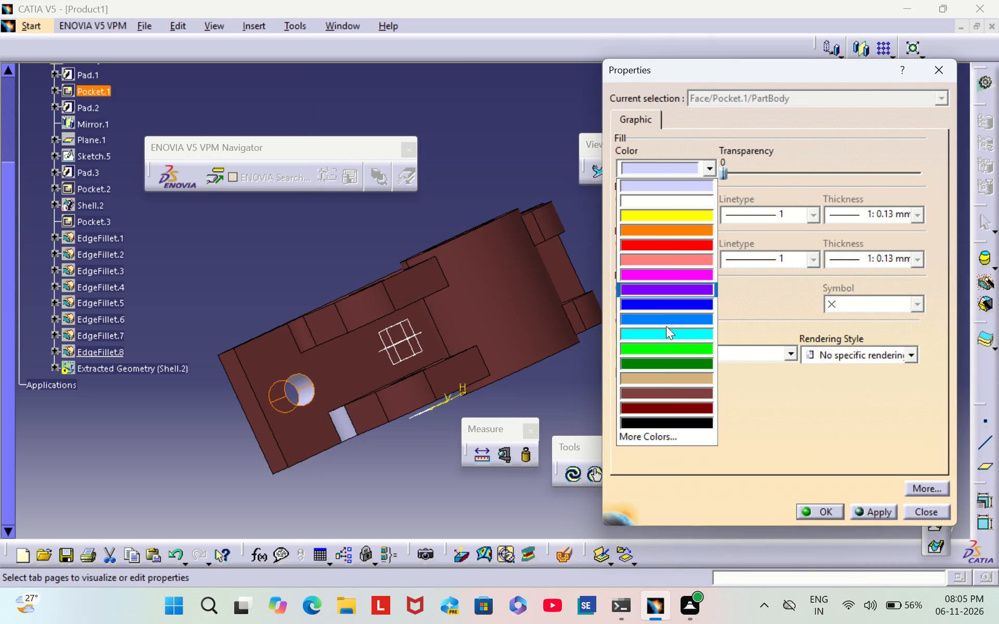
pyautogui.click(670, 389)
pyautogui.click(811, 504)
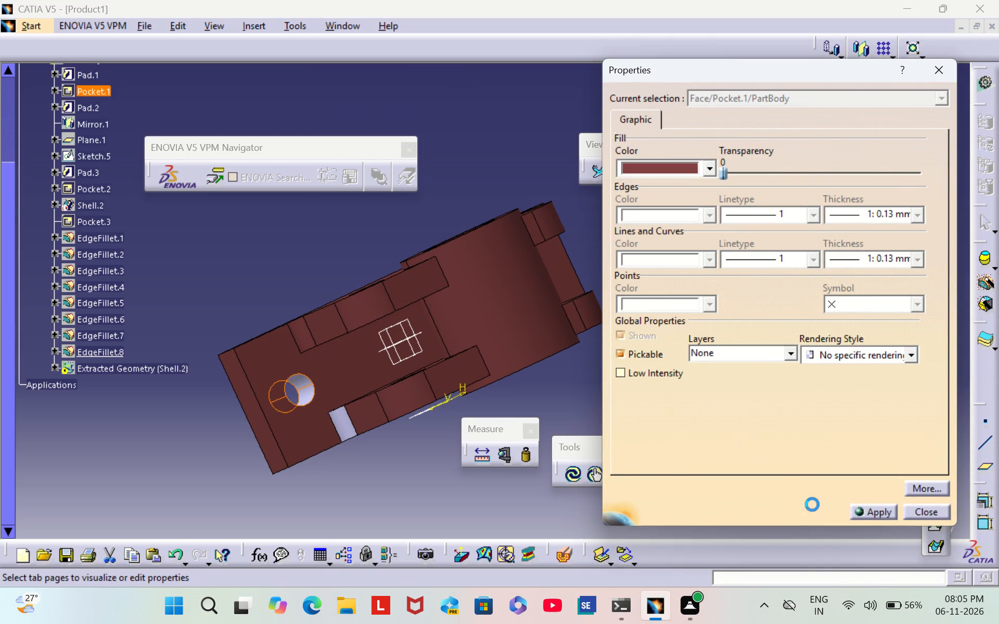
pyautogui.click(733, 369)
# Set the fill colour of the EdgeFillet.7 rounded face at the foot of the Pad.2 wall to reddish brown.
pyautogui.moveTo(688, 304); pyautogui.dragTo(519, 340, button='middle')
pyautogui.moveTo(687, 301); pyautogui.dragTo(519, 340, button='right')
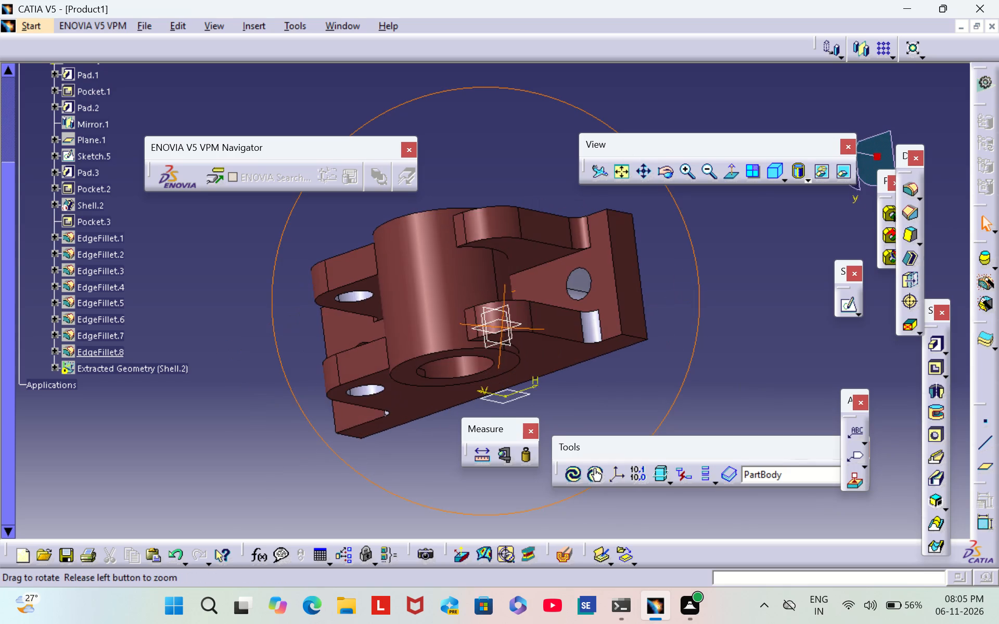
pyautogui.moveTo(519, 340); pyautogui.dragTo(572, 327, button='right')
pyautogui.moveTo(519, 340); pyautogui.dragTo(572, 327, button='middle')
pyautogui.rightClick(597, 321)
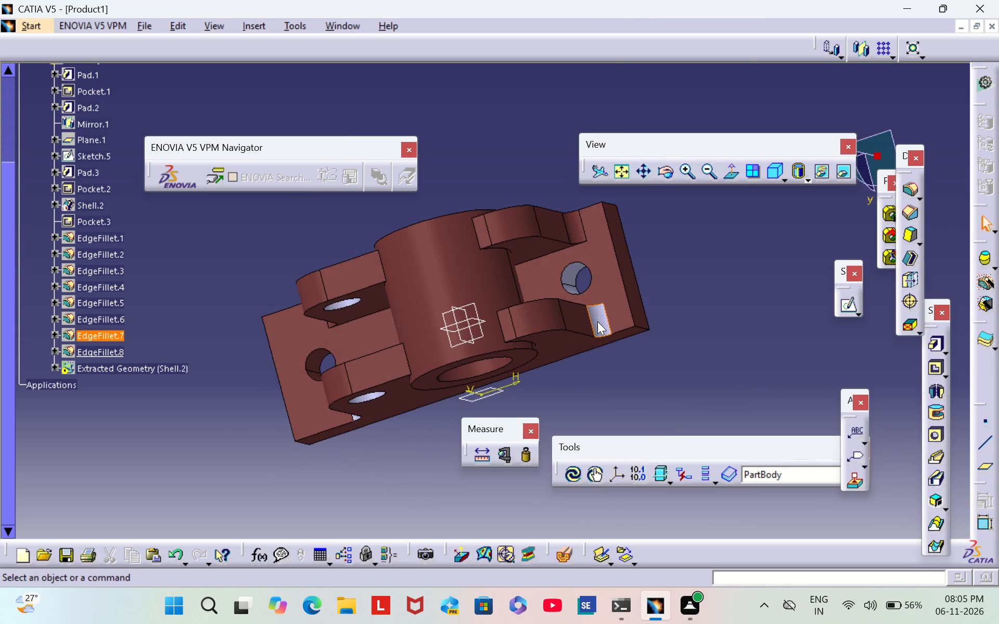
pyautogui.click(680, 71)
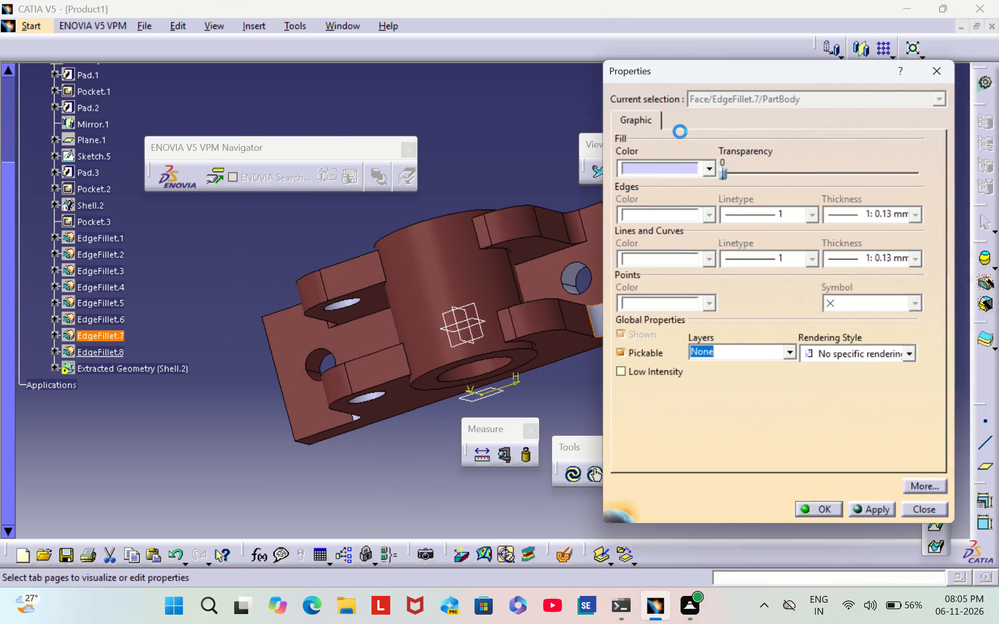
pyautogui.click(680, 165)
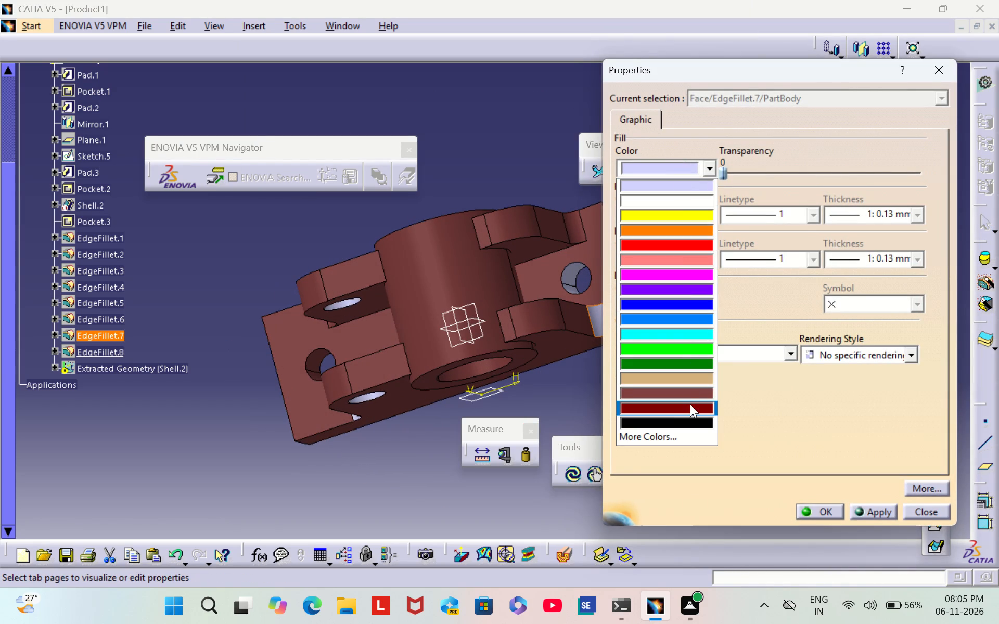
pyautogui.click(690, 397)
pyautogui.click(822, 511)
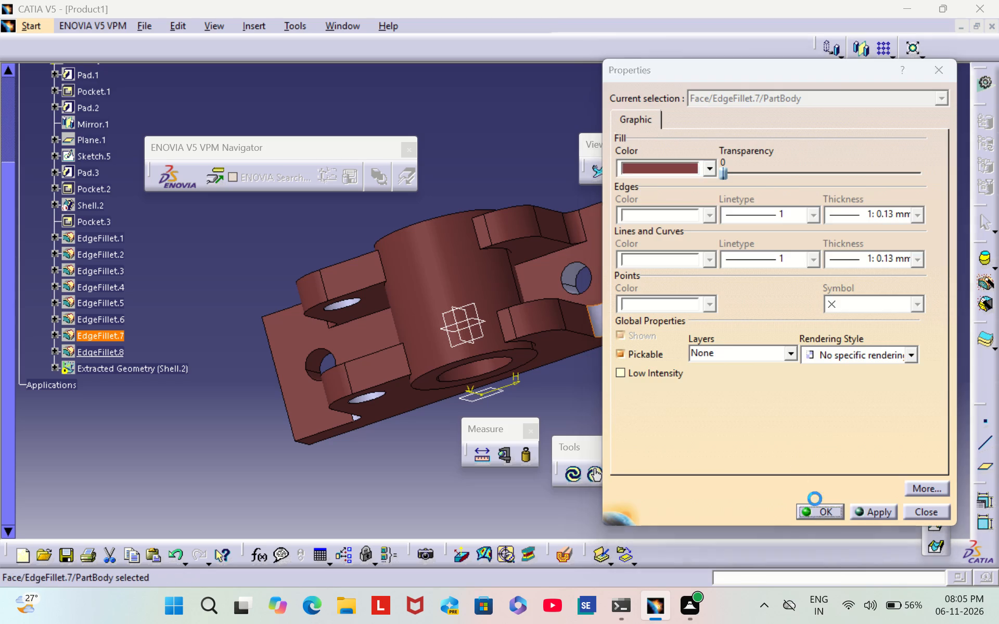
pyautogui.click(765, 425)
# Set the fill colour of the still uncoloured Pocket.1 hole face beside the EdgeFillet.7 rounding to reddish brown.
pyautogui.rightClick(573, 282)
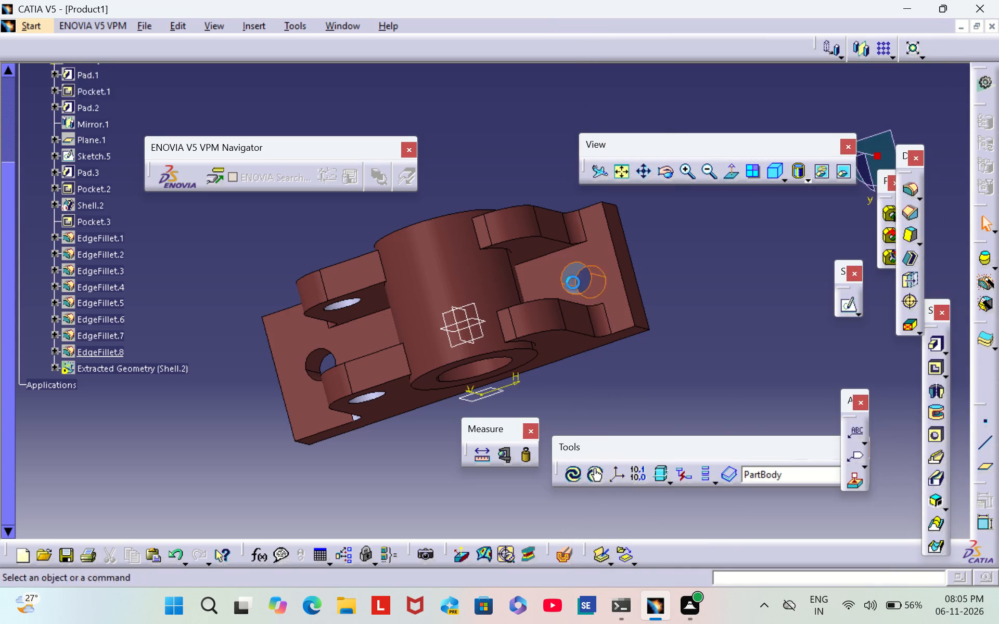
pyautogui.click(648, 342)
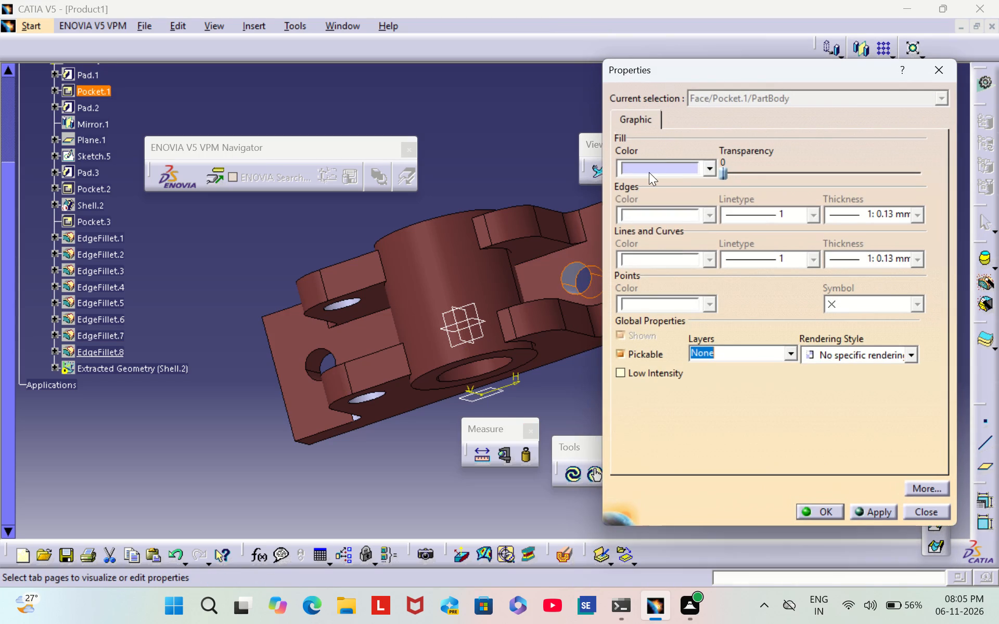
pyautogui.click(649, 172)
pyautogui.click(648, 394)
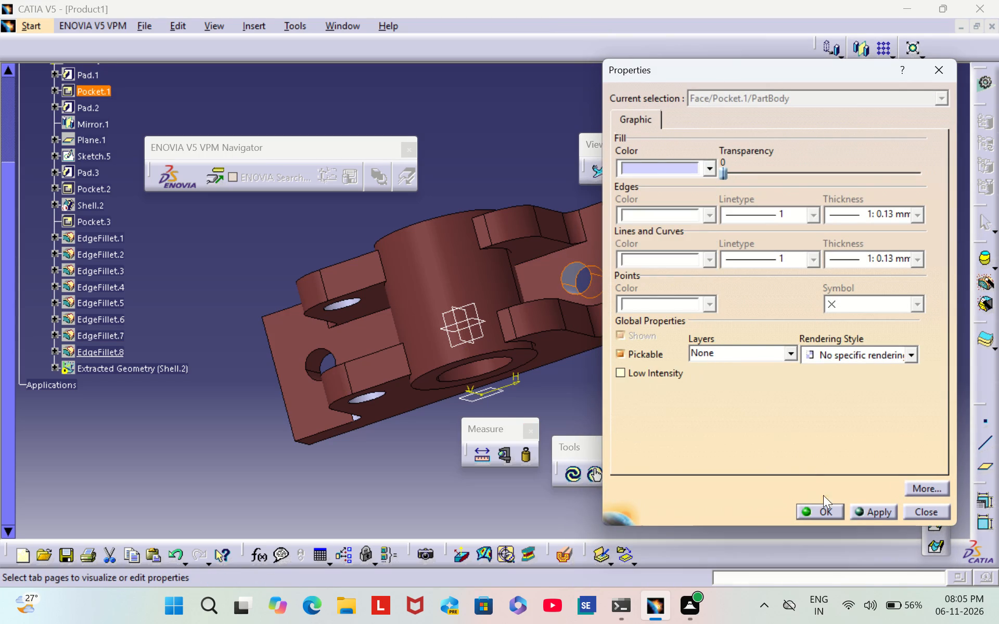
pyautogui.click(823, 511)
pyautogui.click(732, 374)
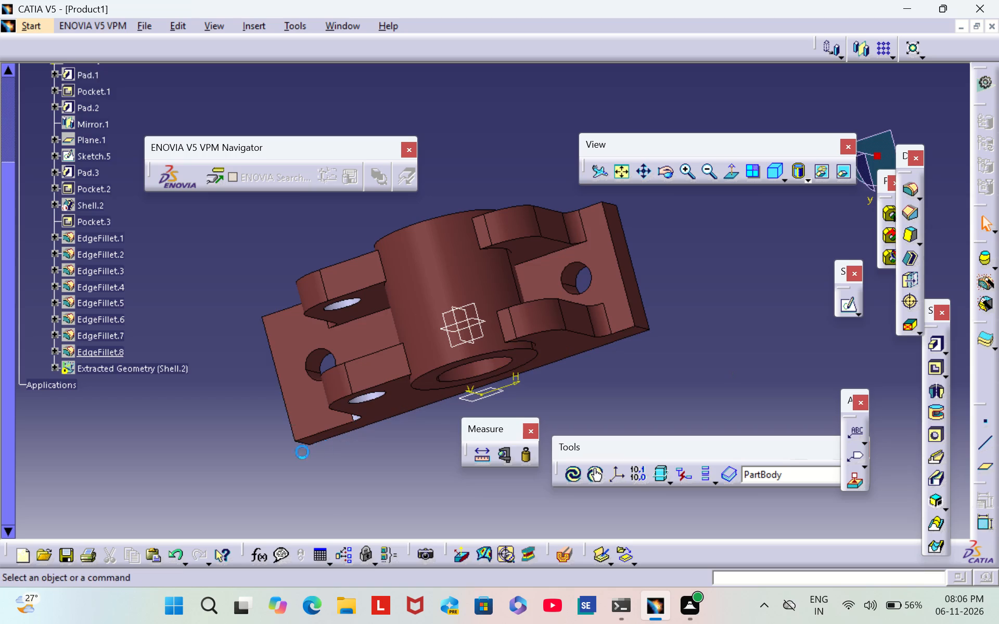
# Set the fill colour of the EdgeFillet.5 rounded face at the opposite foot of the Pad.2 wall to reddish brown.
pyautogui.scroll(-1, 292, 401)
pyautogui.moveTo(292, 401); pyautogui.dragTo(386, 218, button='middle')
pyautogui.moveTo(293, 399); pyautogui.dragTo(386, 218, button='right')
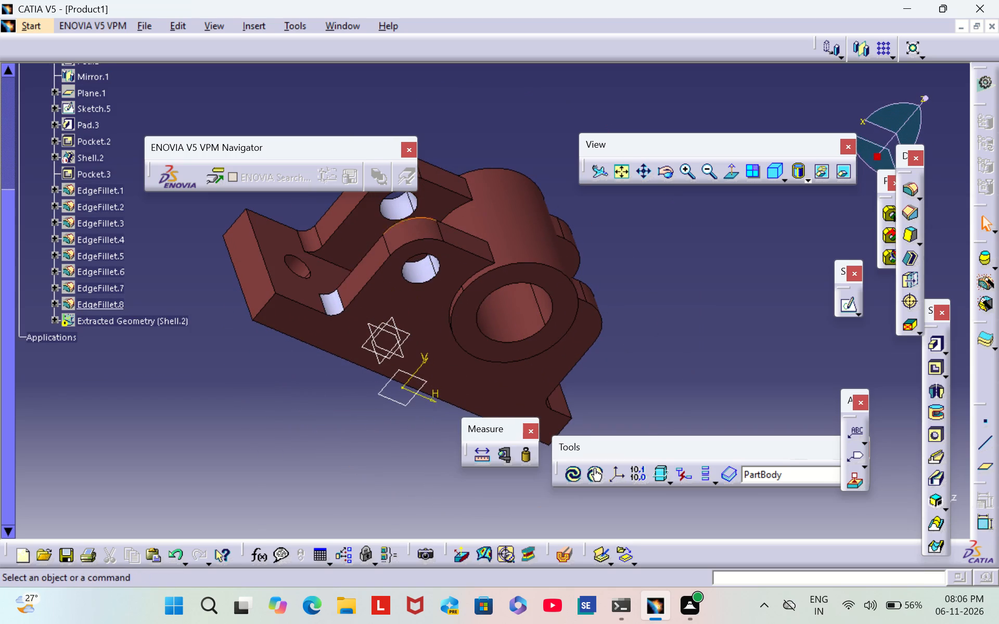
pyautogui.rightClick(334, 306)
pyautogui.click(403, 333)
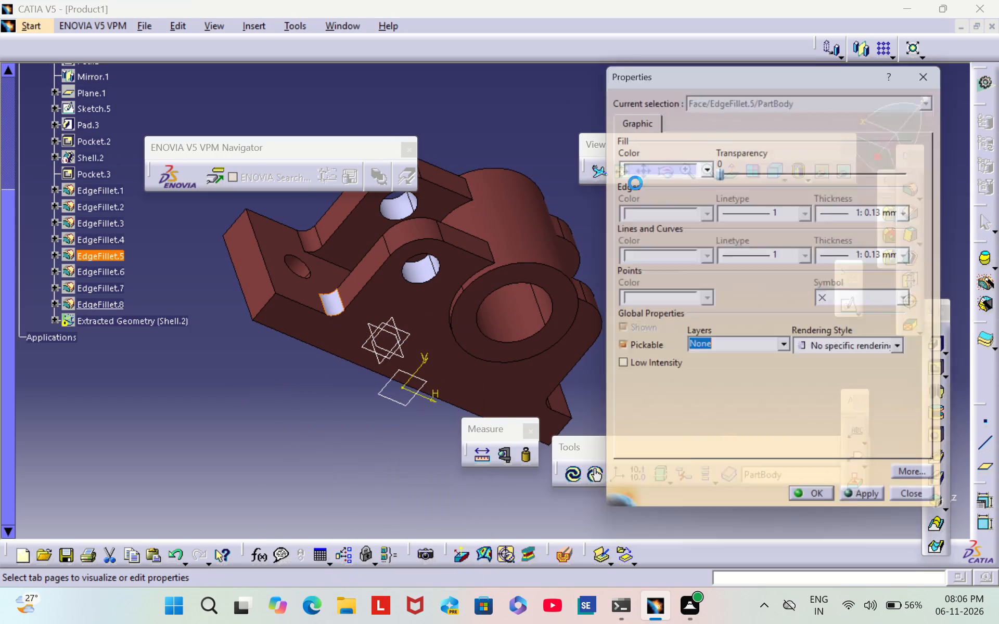
pyautogui.click(658, 176)
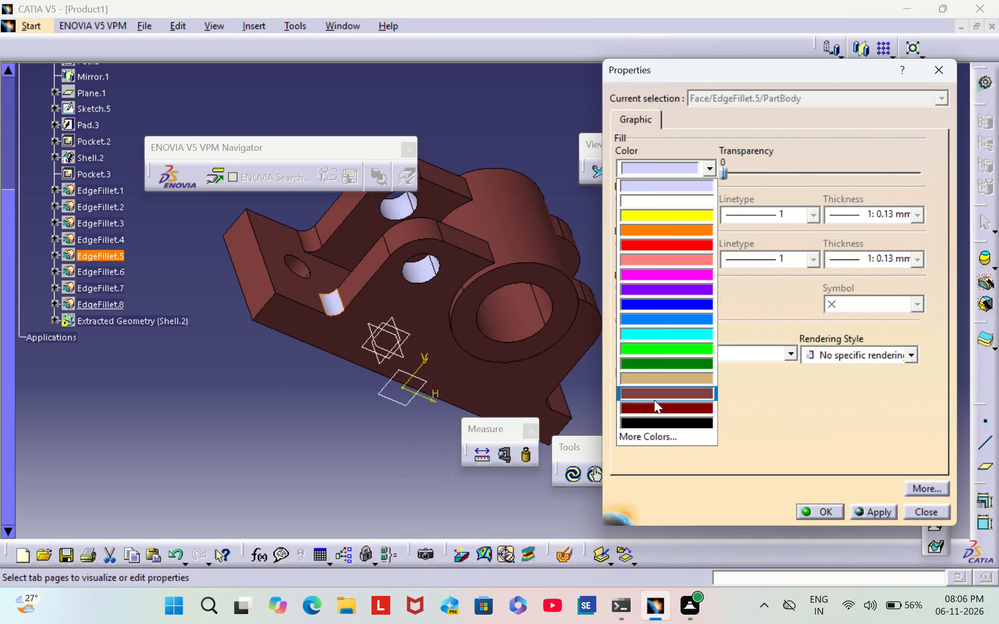
pyautogui.click(657, 395)
pyautogui.click(827, 509)
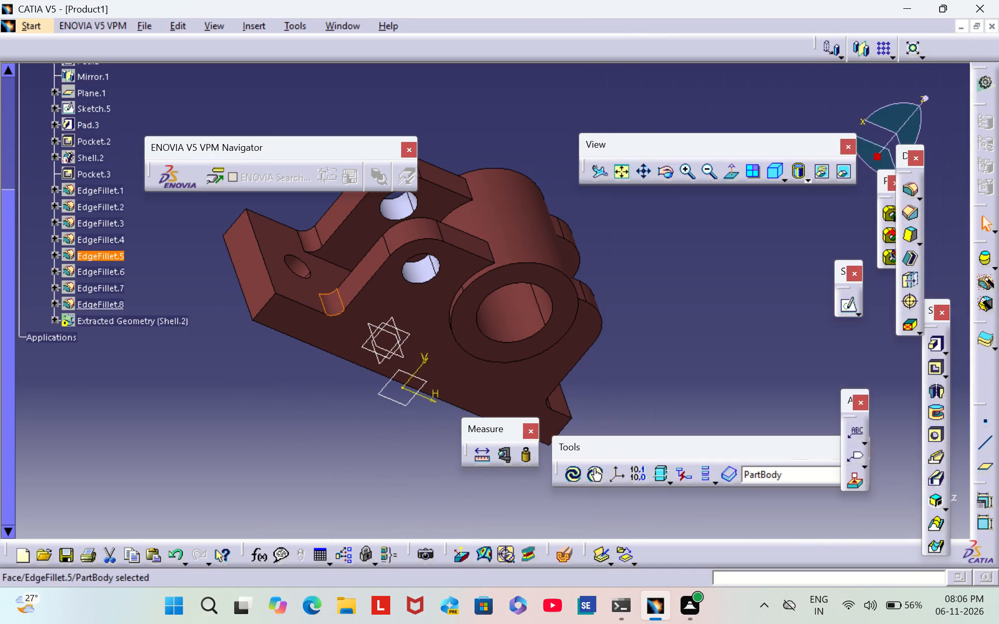
pyautogui.click(741, 410)
# Set the fill colour of the inner face of the Pocket.2 hole through the Pad.2 wall to reddish brown.
pyautogui.rightClick(419, 276)
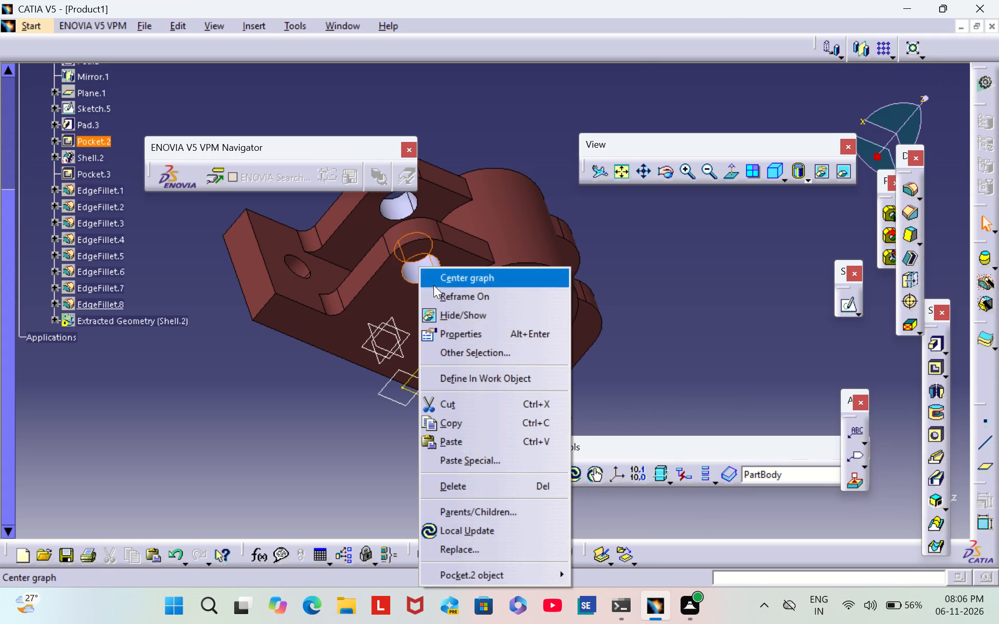
pyautogui.click(463, 332)
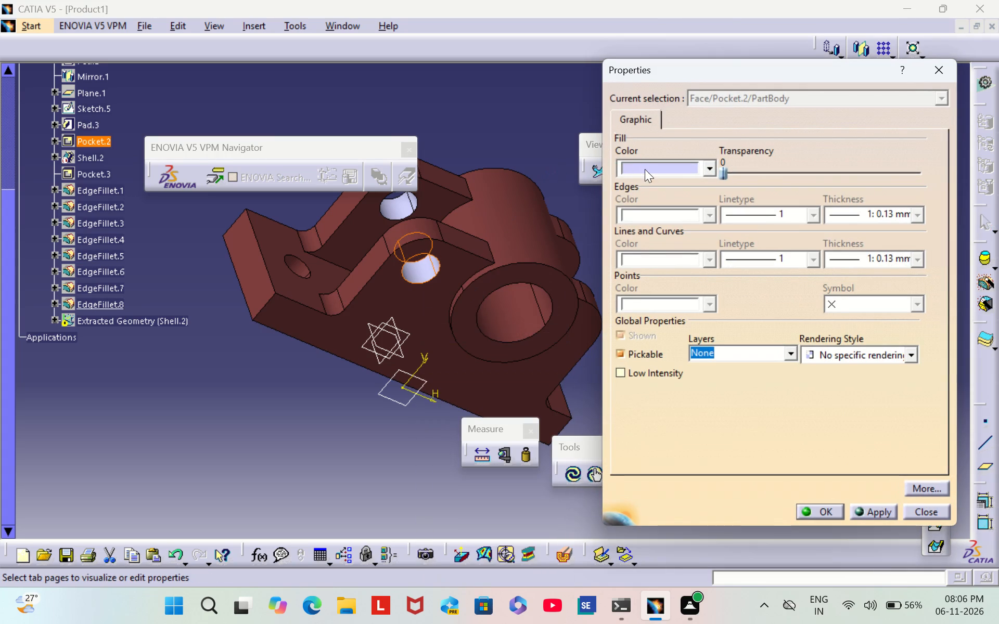
pyautogui.click(645, 169)
pyautogui.click(665, 390)
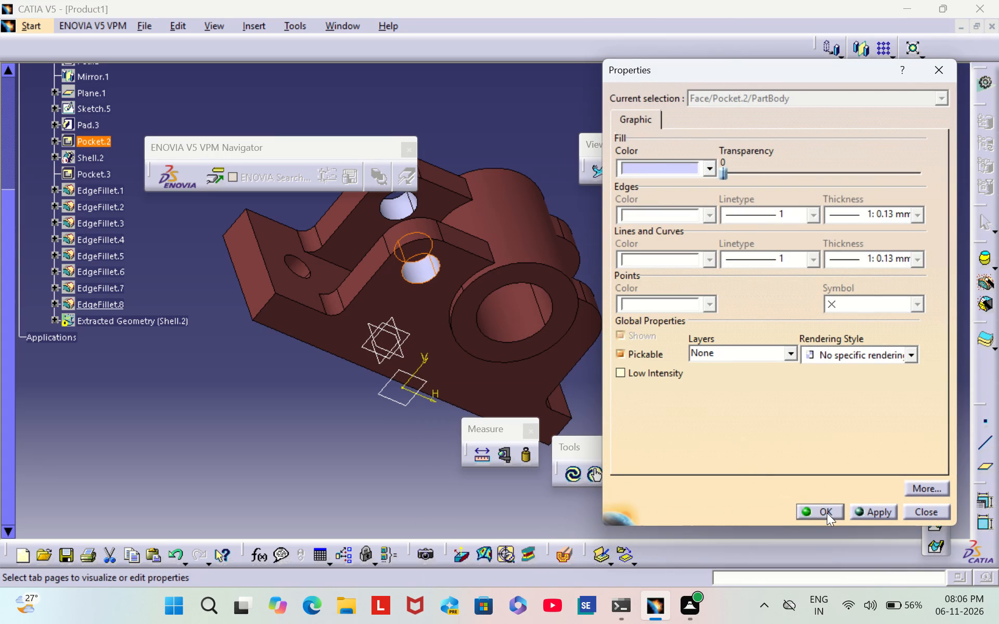
pyautogui.click(827, 513)
pyautogui.click(698, 362)
# Set the fill colour of the inner face of the Pocket.2 hole through the mirrored wall to reddish brown.
pyautogui.scroll(-1, 212, 363)
pyautogui.moveTo(212, 363); pyautogui.dragTo(421, 477, button='middle')
pyautogui.moveTo(217, 369); pyautogui.dragTo(421, 477, button='right')
pyautogui.scroll(1, 422, 438)
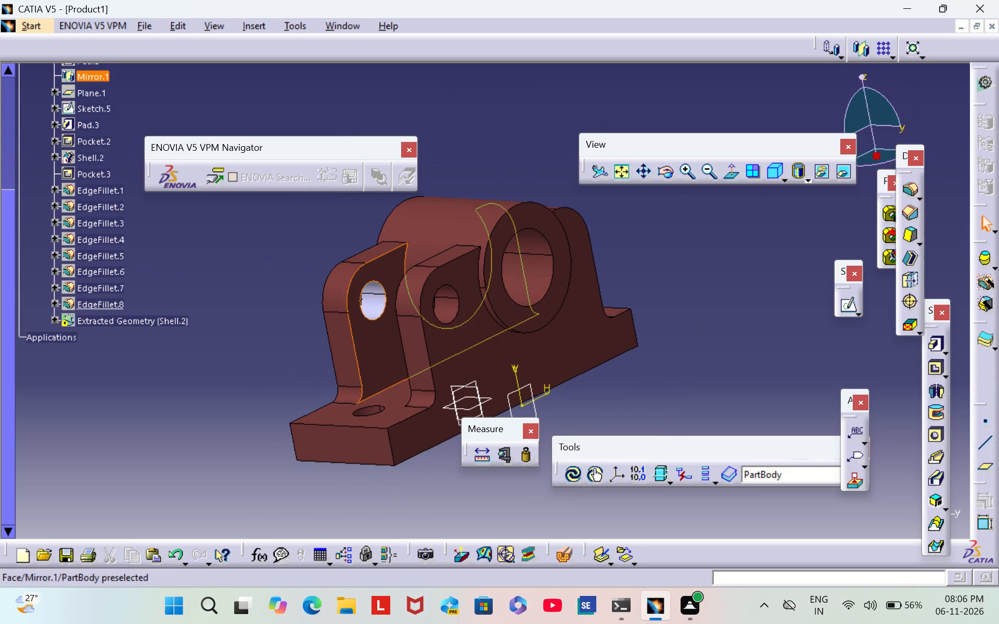
pyautogui.rightClick(379, 304)
pyautogui.click(456, 334)
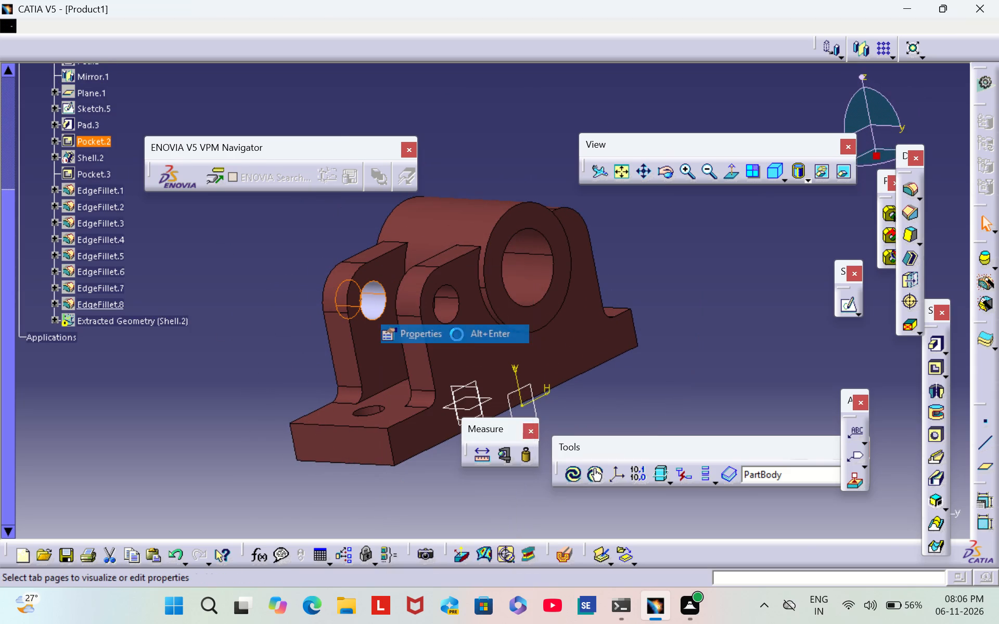
pyautogui.click(661, 168)
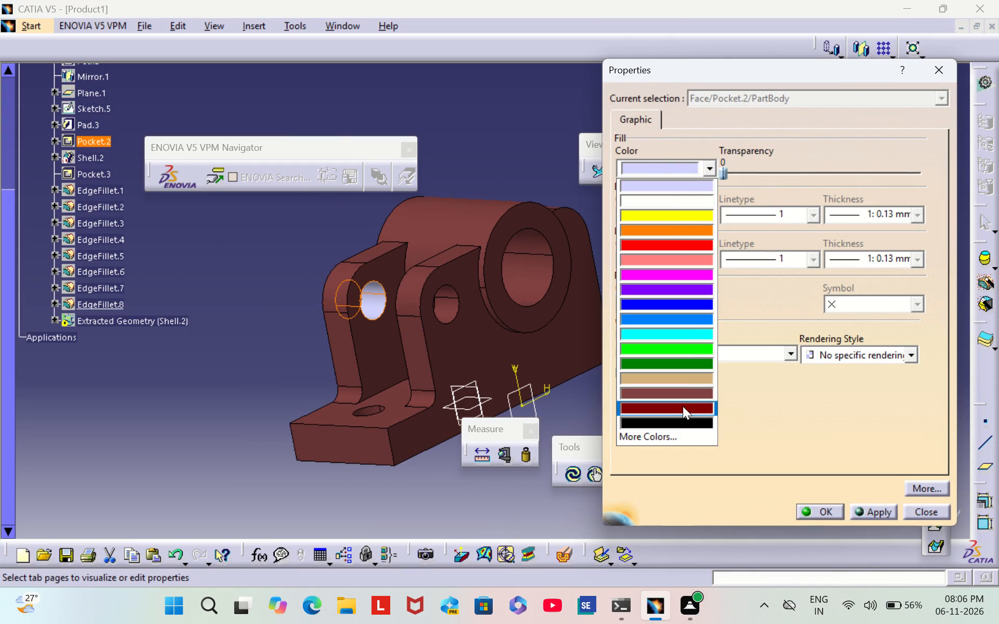
pyautogui.click(681, 396)
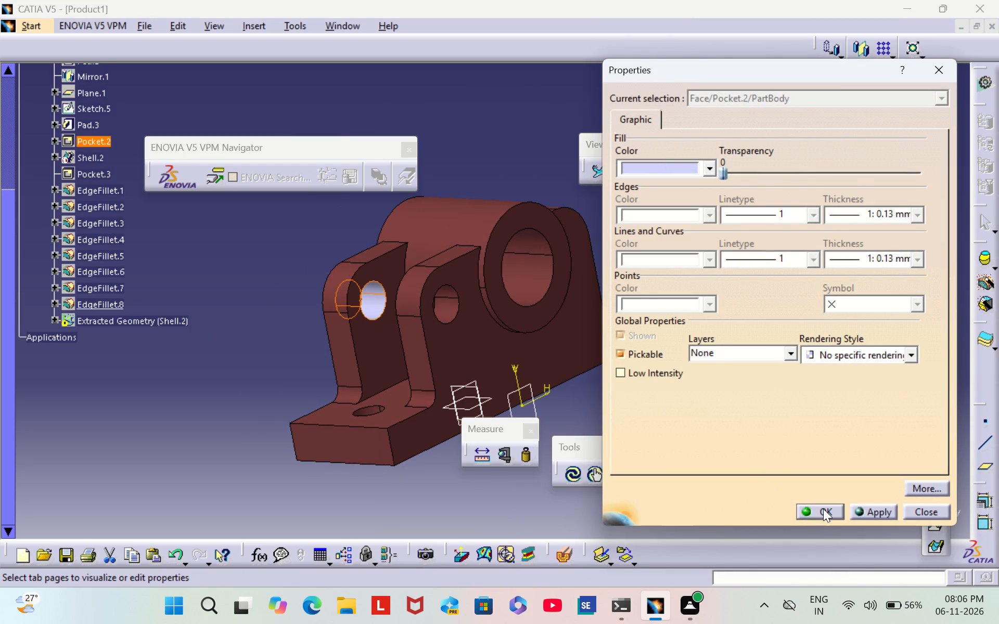
pyautogui.click(824, 509)
pyautogui.click(727, 356)
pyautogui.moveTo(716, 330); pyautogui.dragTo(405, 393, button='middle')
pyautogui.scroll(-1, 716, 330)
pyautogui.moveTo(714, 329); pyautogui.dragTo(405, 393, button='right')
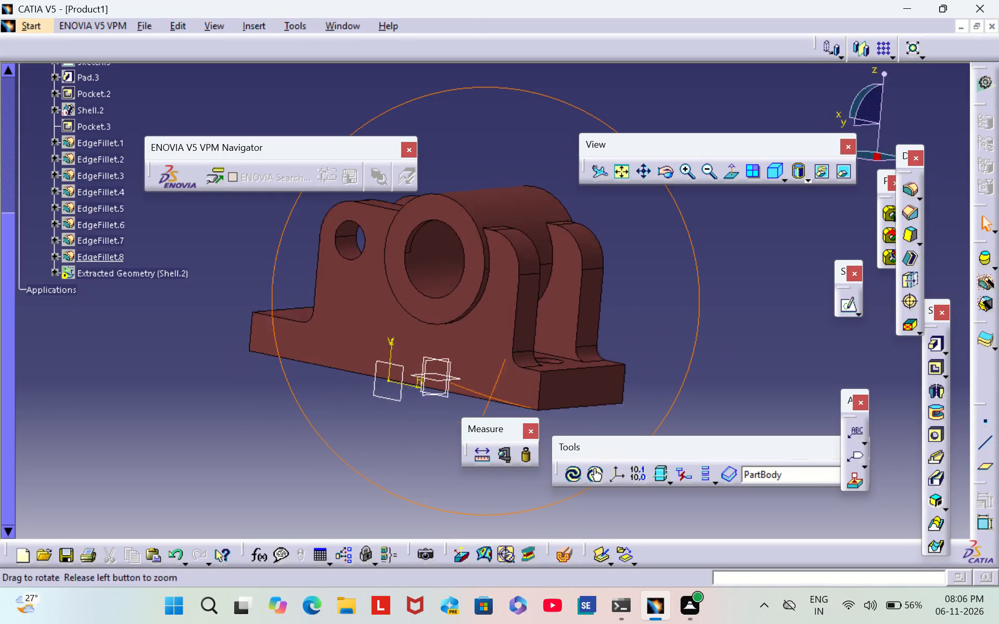
# Examine the coloured bracket from several sides and in the isometric view, checking the walls, holes, bore and fillets.
pyautogui.moveTo(405, 393); pyautogui.dragTo(706, 319, button='right')
pyautogui.moveTo(405, 393); pyautogui.dragTo(706, 319, button='middle')
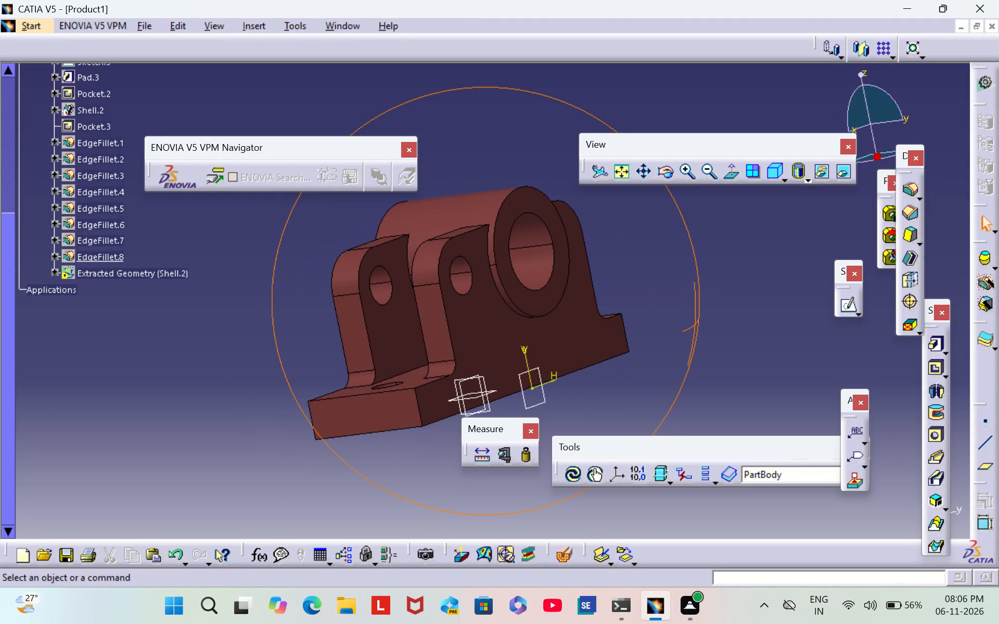
pyautogui.click(777, 170)
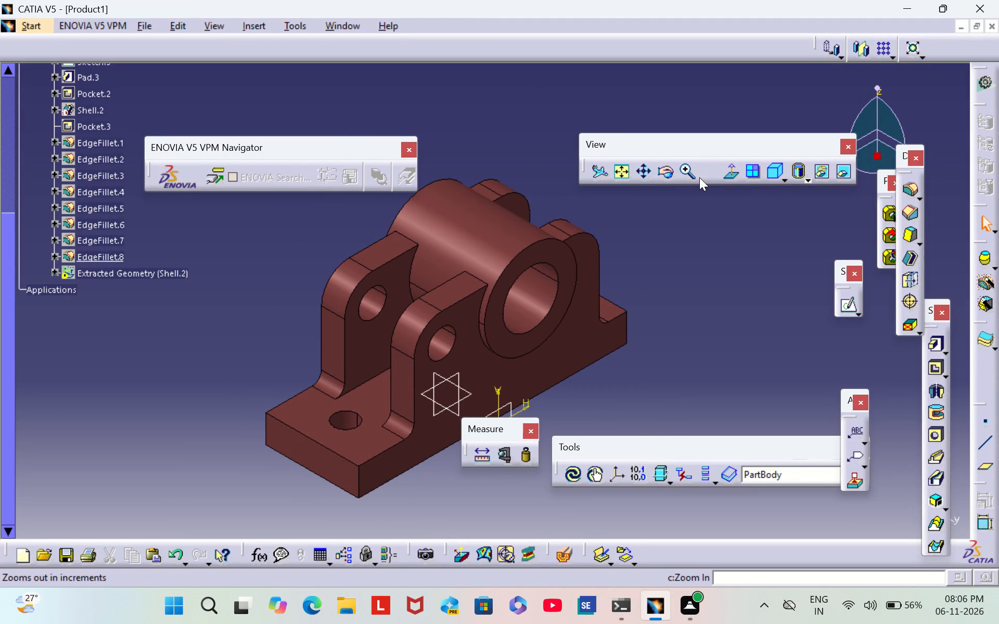
pyautogui.click(704, 173)
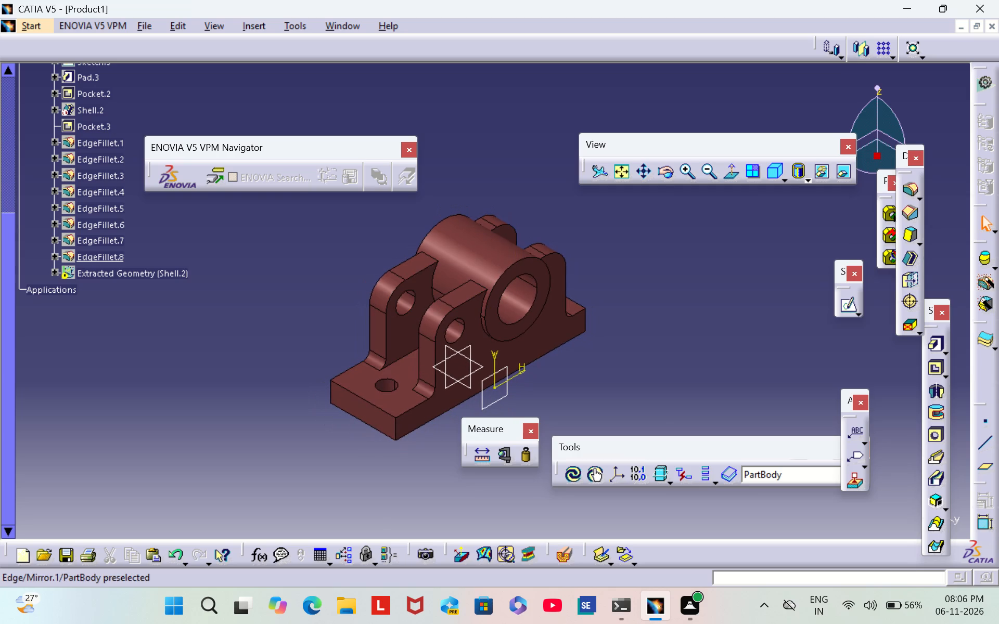
pyautogui.moveTo(330, 303); pyautogui.dragTo(364, 319, button='middle')
pyautogui.scroll(-1, 331, 302)
pyautogui.moveTo(334, 302); pyautogui.dragTo(364, 319, button='right')
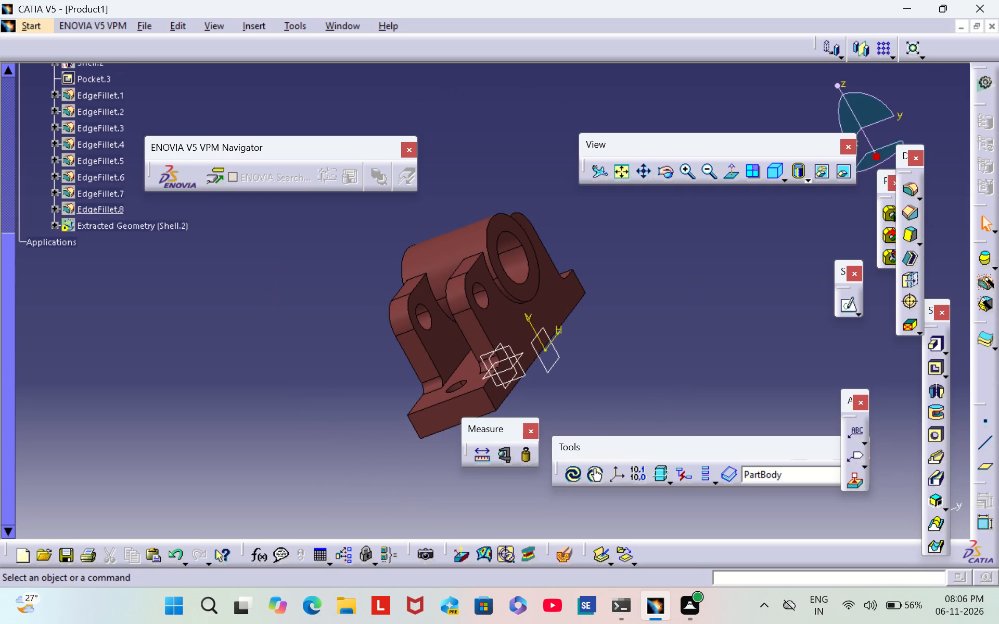
pyautogui.scroll(1, 571, 216)
pyautogui.click(774, 175)
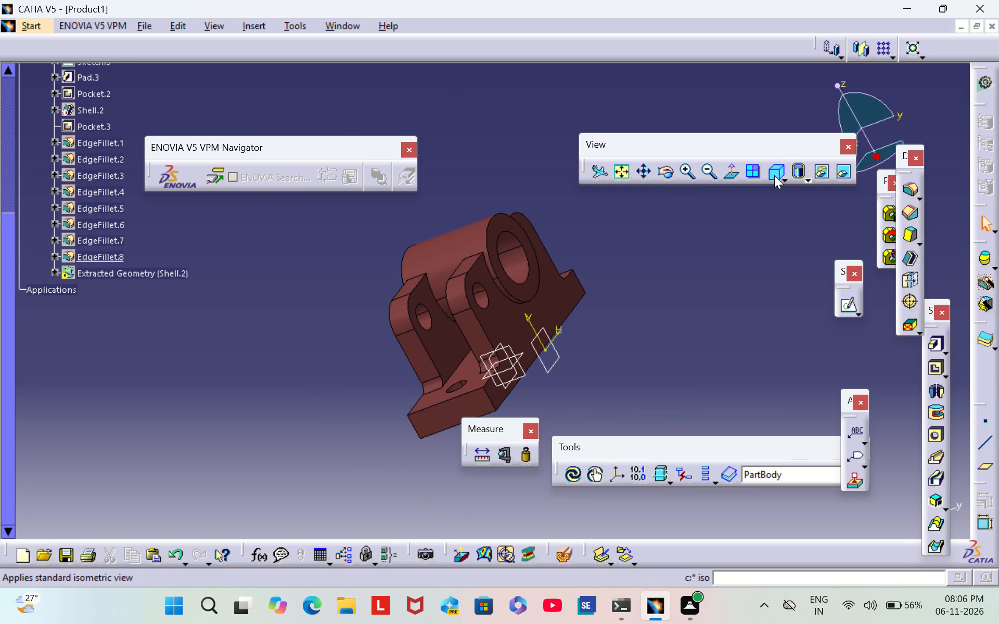
pyautogui.tripleClick(688, 170)
pyautogui.click(688, 170)
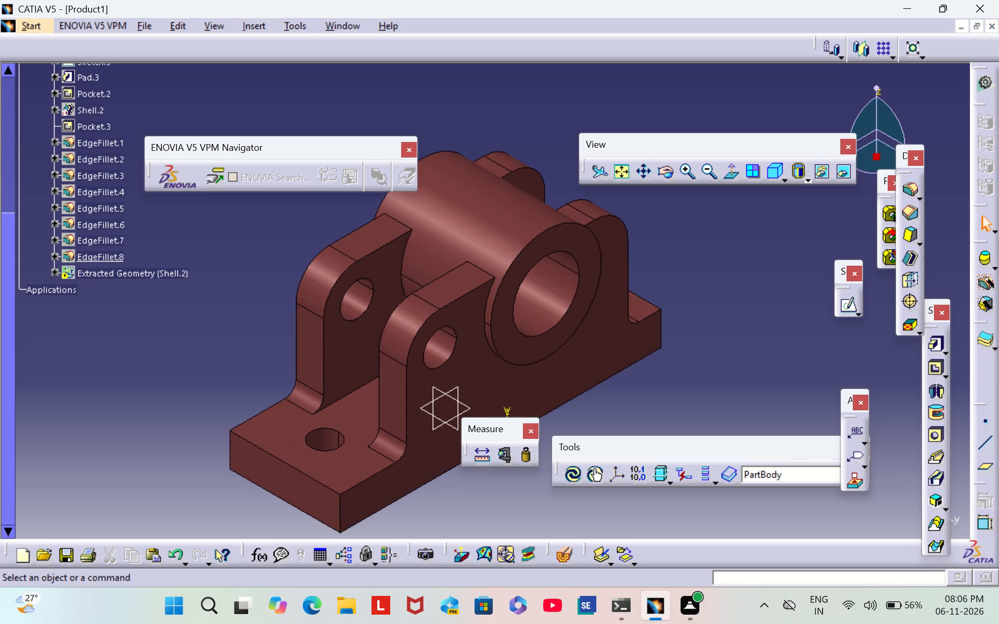
pyautogui.moveTo(669, 387); pyautogui.dragTo(699, 339, button='middle')
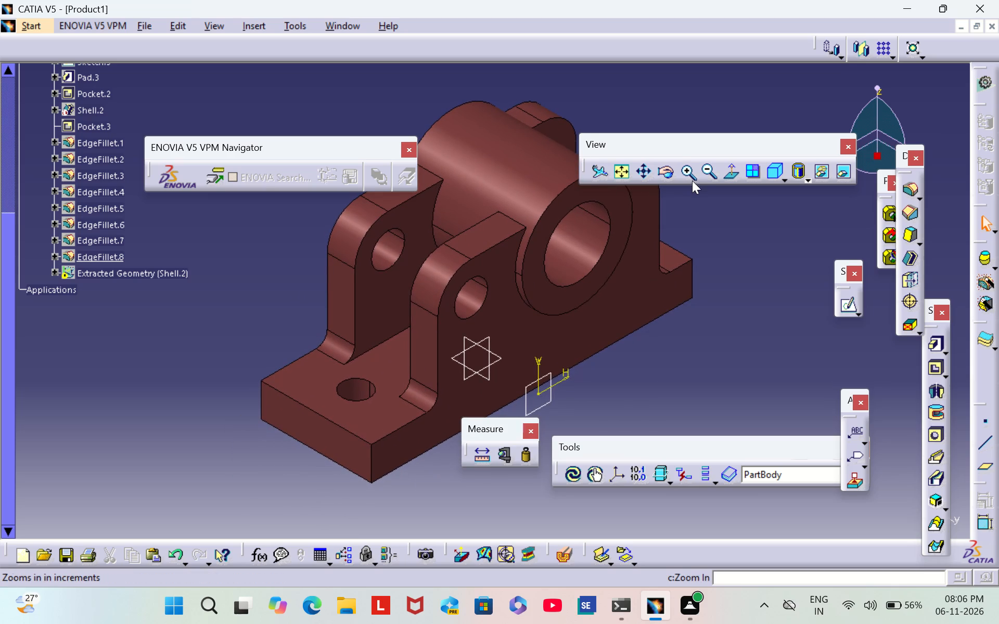
pyautogui.click(691, 178)
pyautogui.click(713, 169)
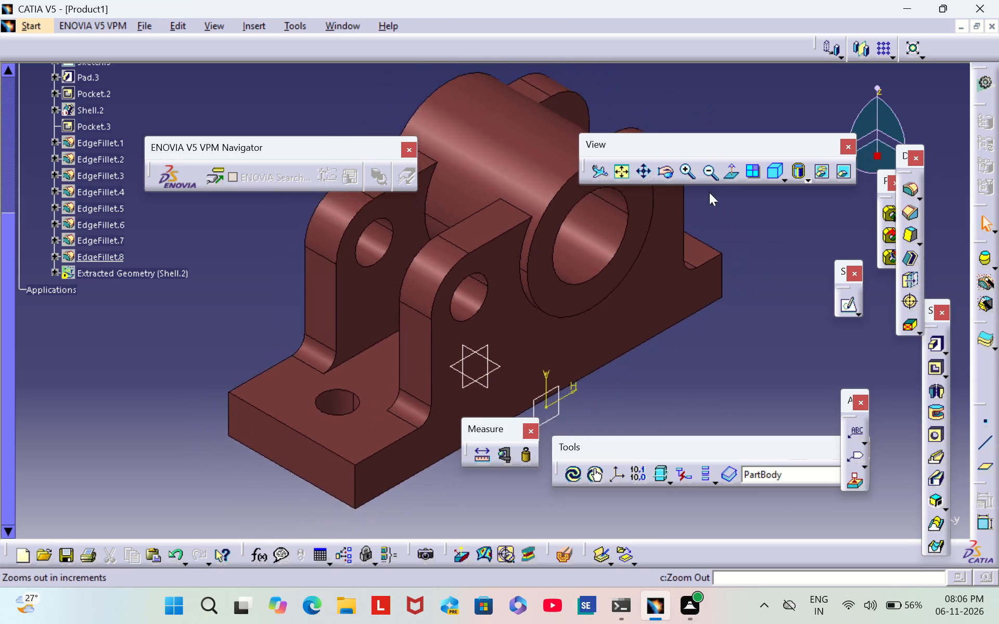
# Update all features of the bracket part.
pyautogui.click(569, 478)
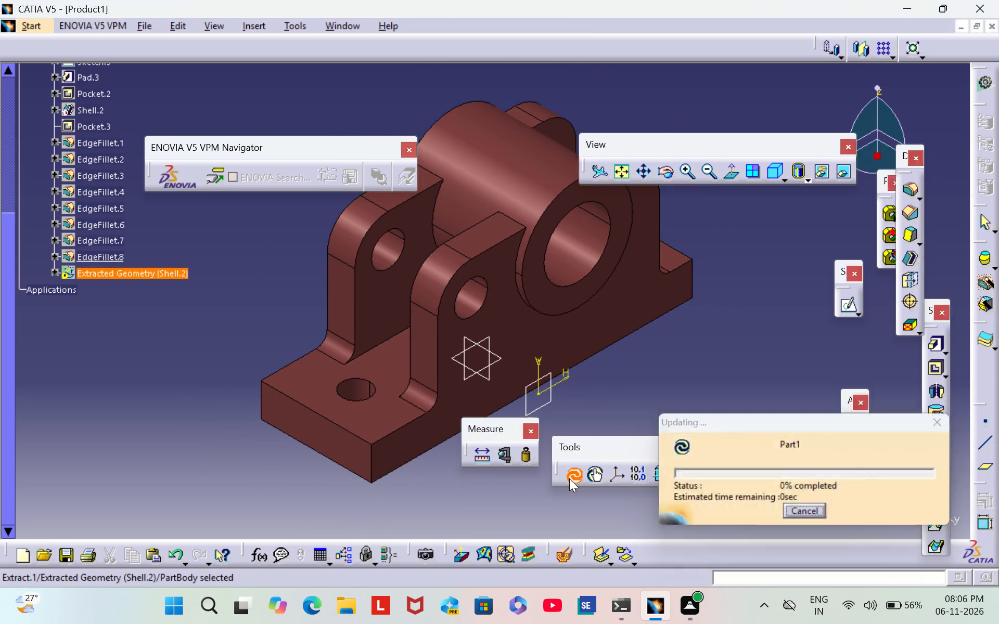
pyautogui.click(927, 367)
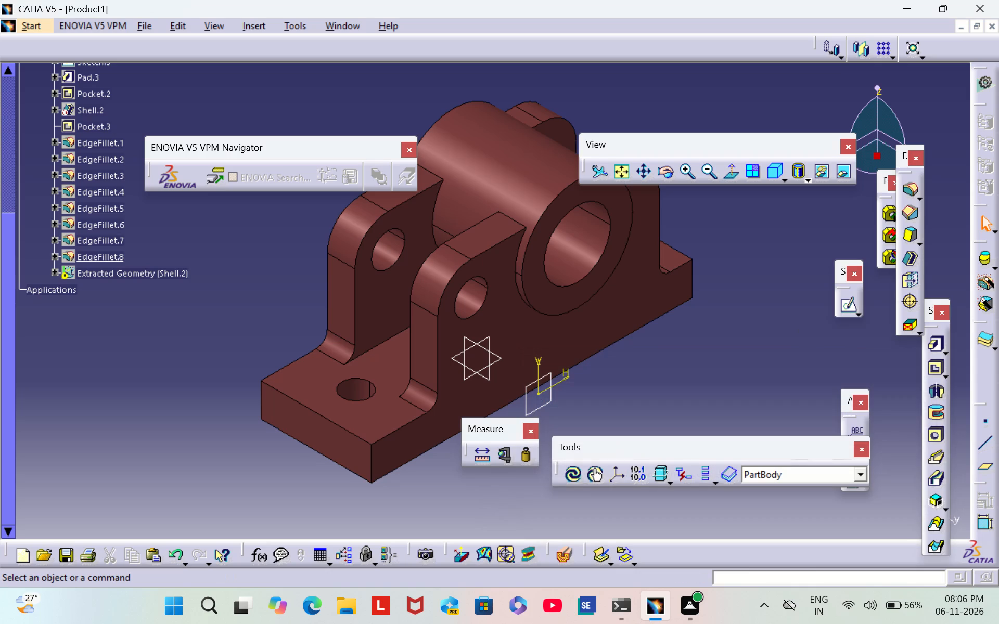
# Save the bracket on the Desktop as a CATPart named PART 16, accepting the update of its links in session.
pyautogui.click(703, 165)
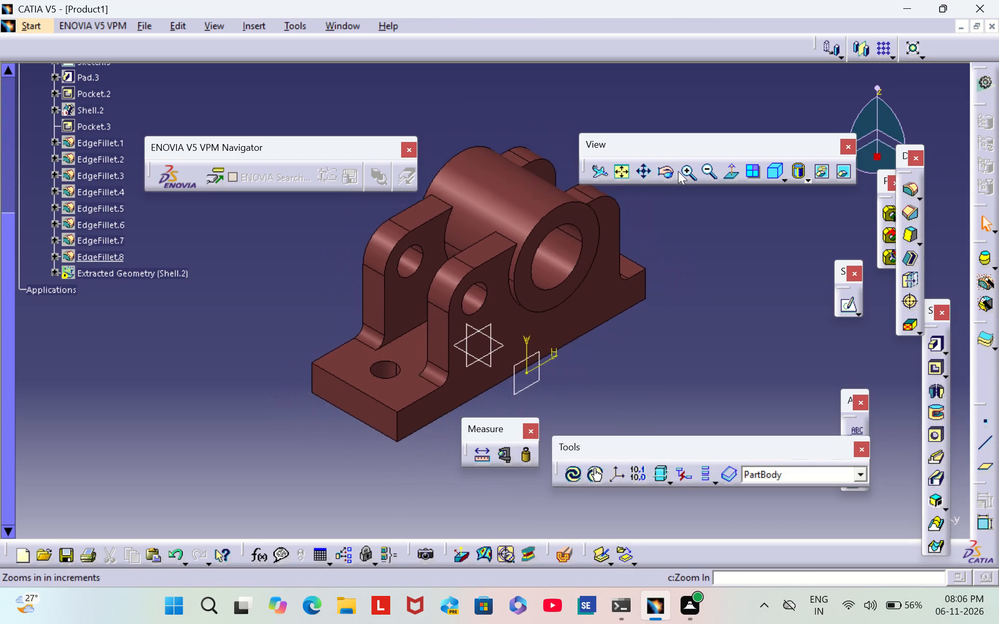
pyautogui.tripleClick(684, 170)
pyautogui.doubleClick(684, 170)
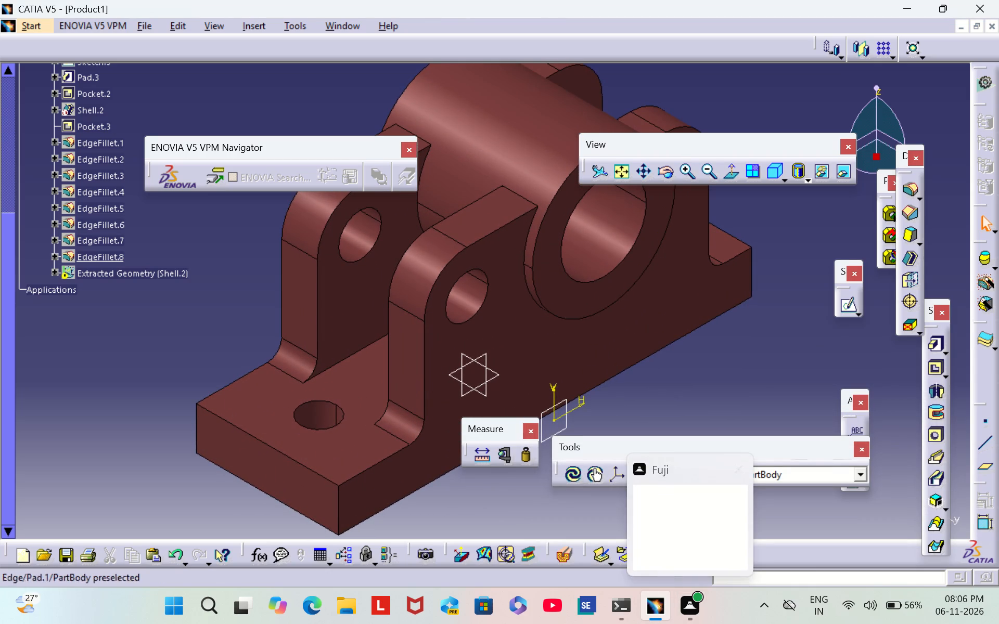
pyautogui.click(146, 30)
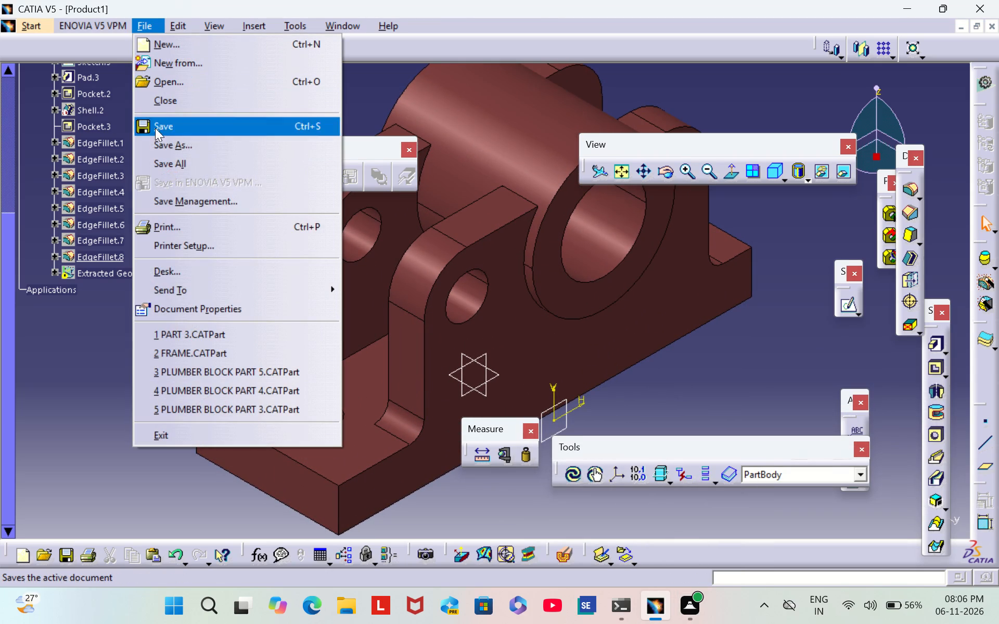
pyautogui.click(165, 146)
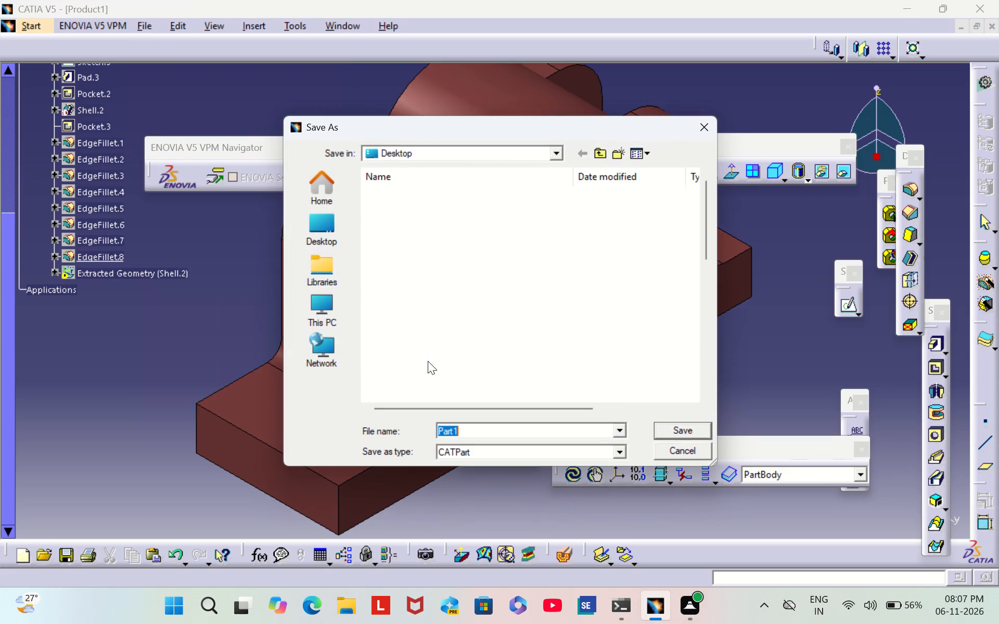
pyautogui.press('BackSpace')
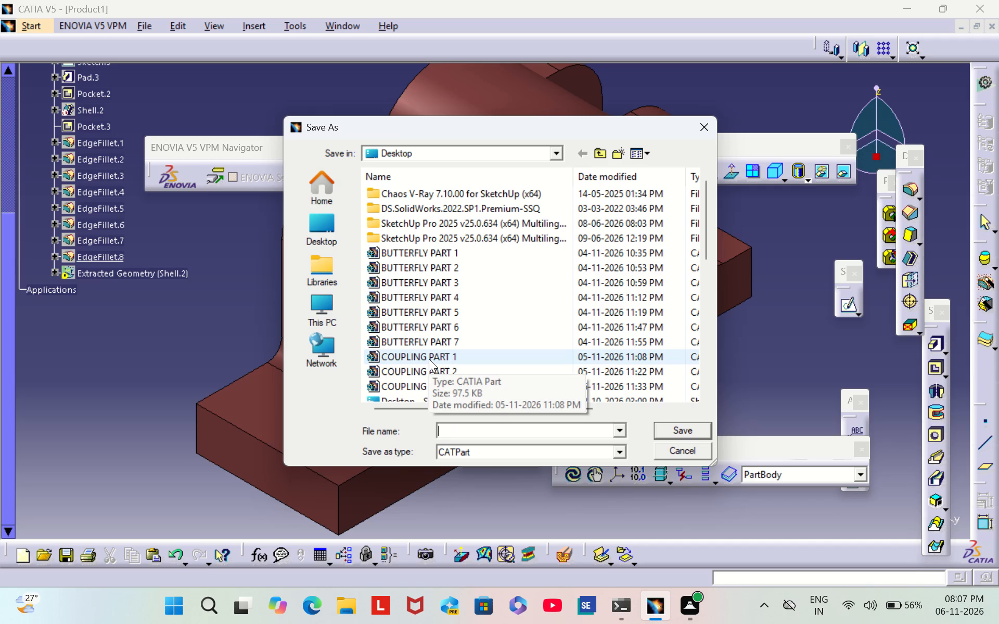
pyautogui.write('PART 16')
pyautogui.press('Return')
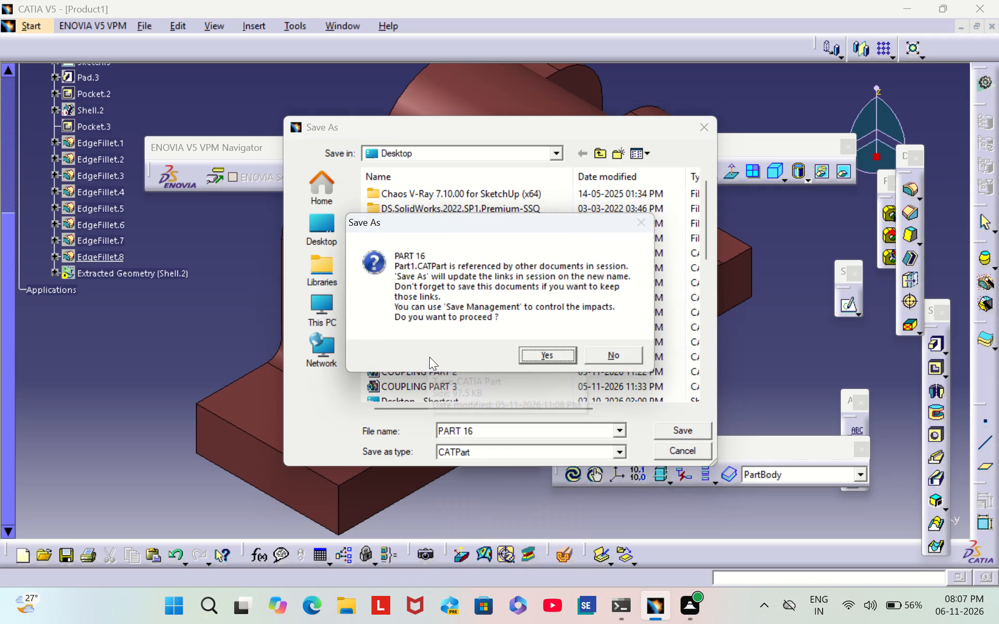
pyautogui.click(554, 354)
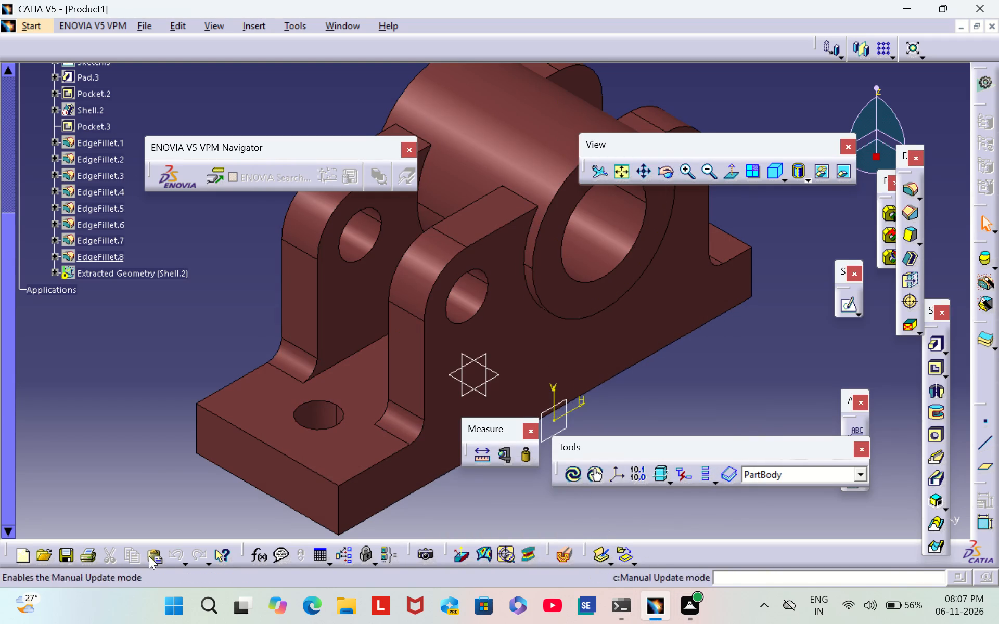
# Print the isometric view of the bracket to a PDF document named PART 16 on the Desktop.
pyautogui.click(92, 555)
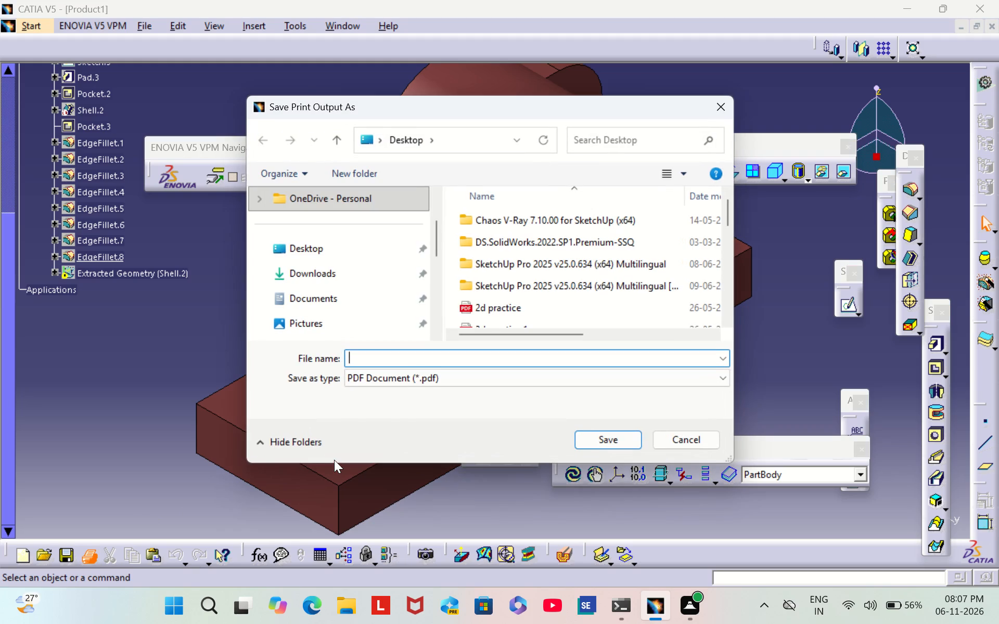
pyautogui.write('PART 16')
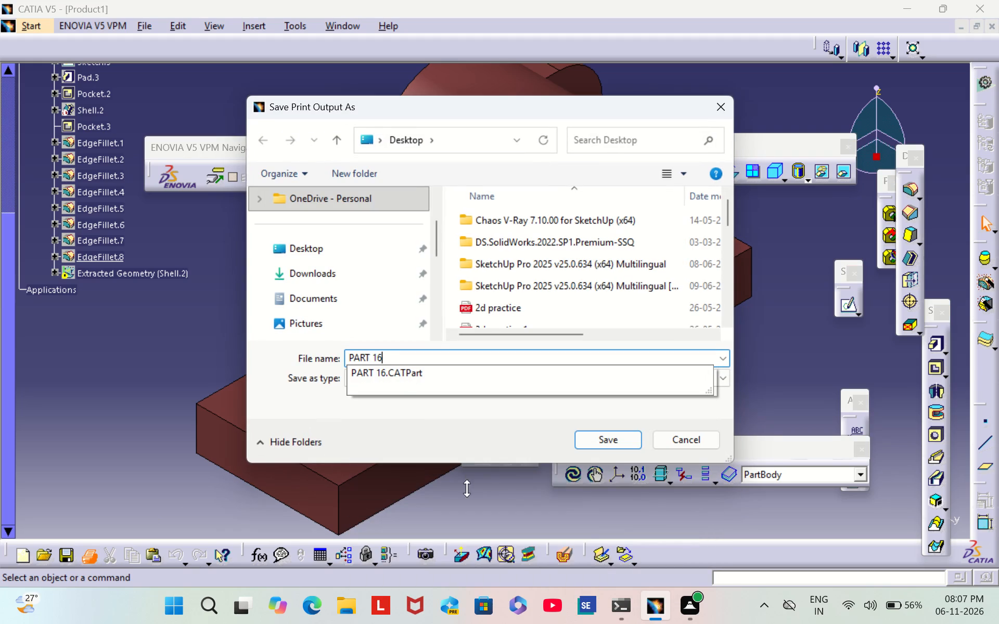
pyautogui.click(619, 440)
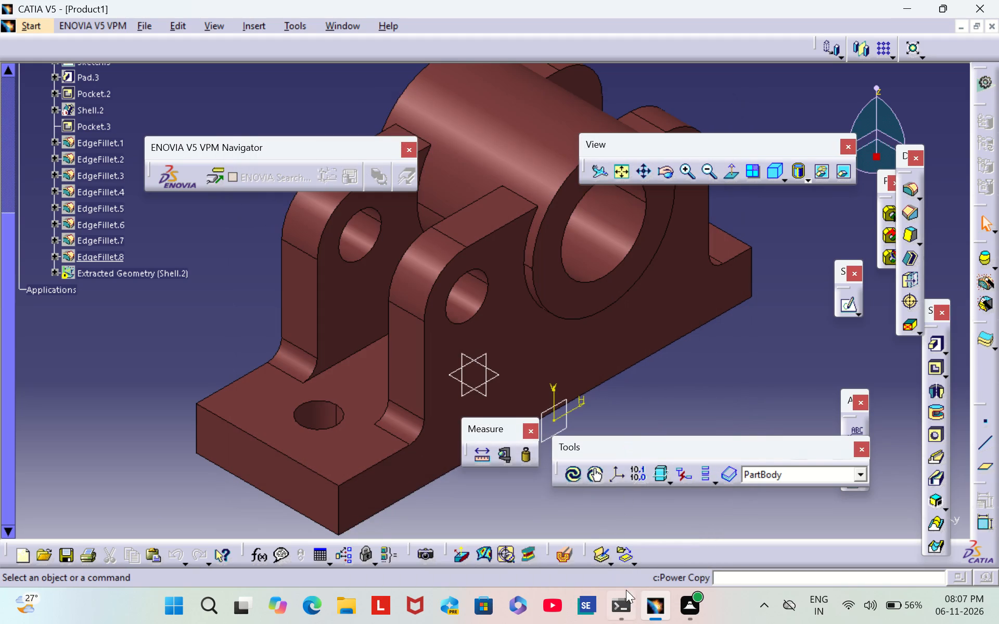